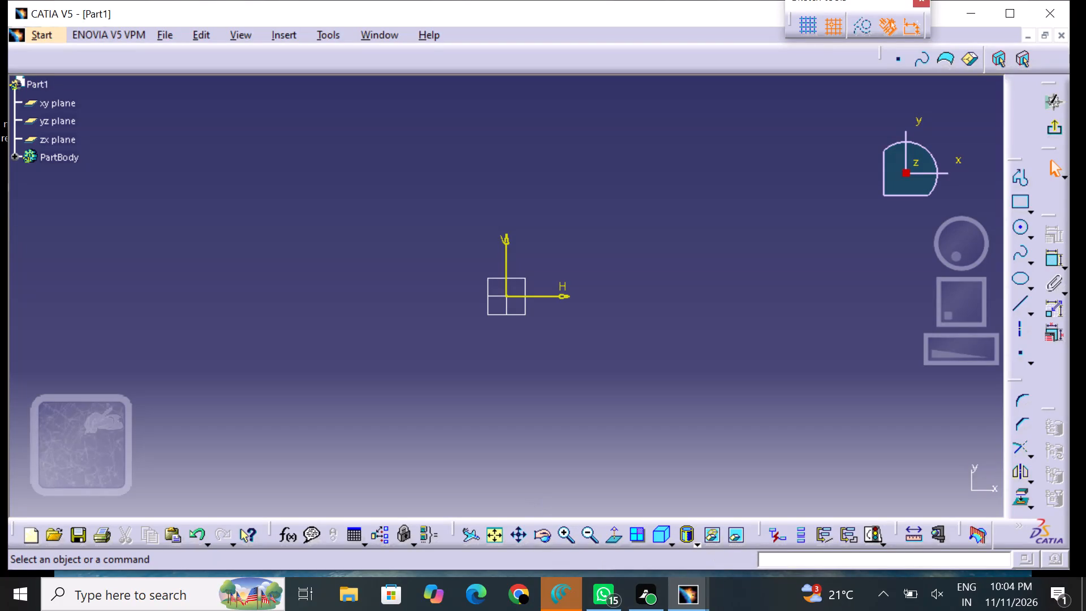
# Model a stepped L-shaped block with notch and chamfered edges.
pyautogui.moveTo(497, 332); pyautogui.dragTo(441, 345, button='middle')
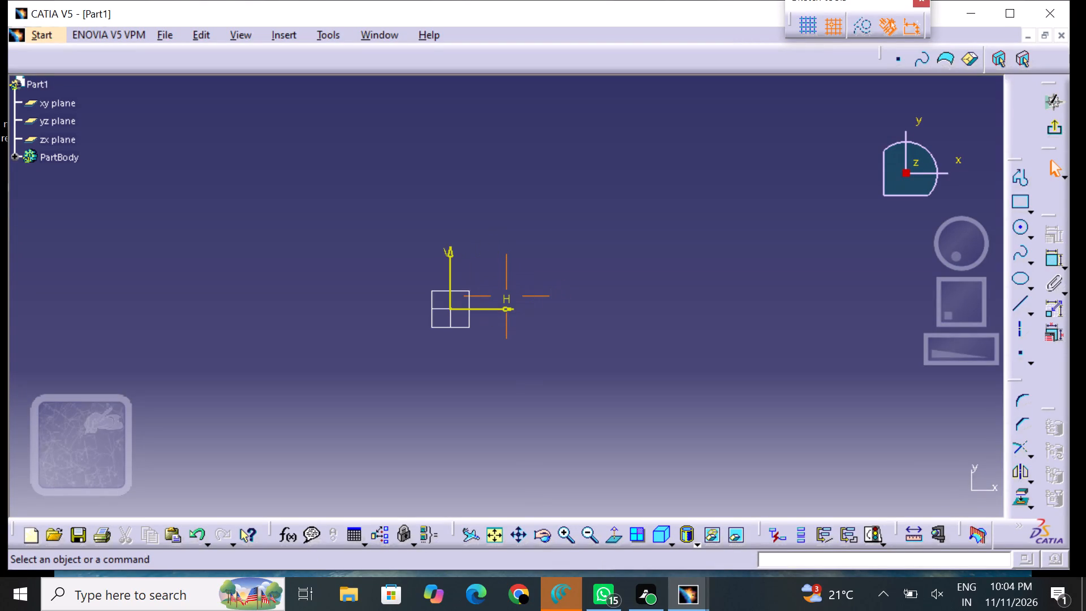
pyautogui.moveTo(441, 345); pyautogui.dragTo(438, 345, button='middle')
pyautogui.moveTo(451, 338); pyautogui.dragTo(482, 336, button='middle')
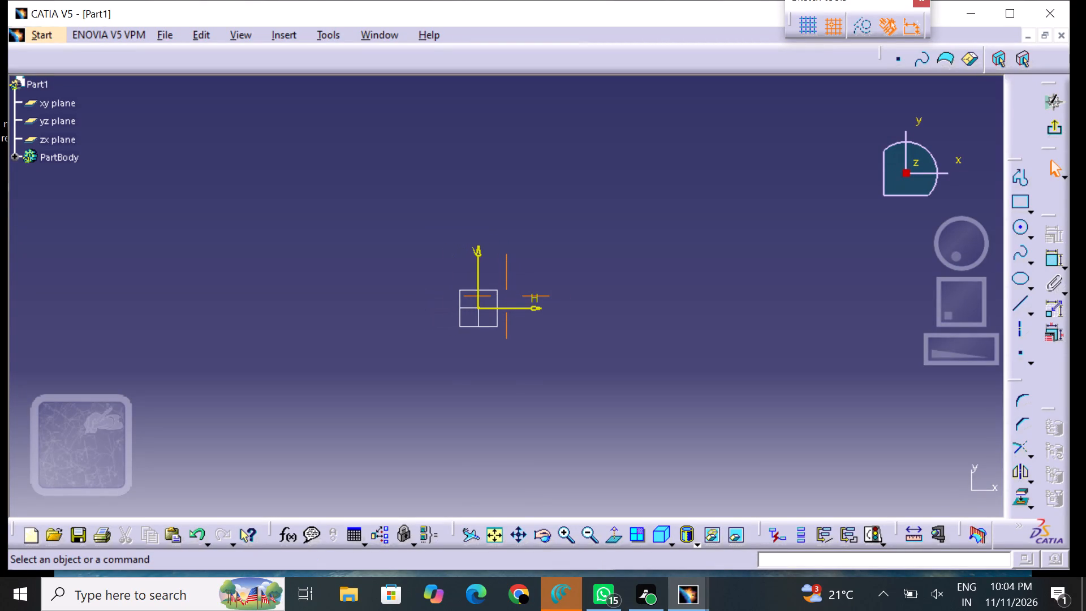
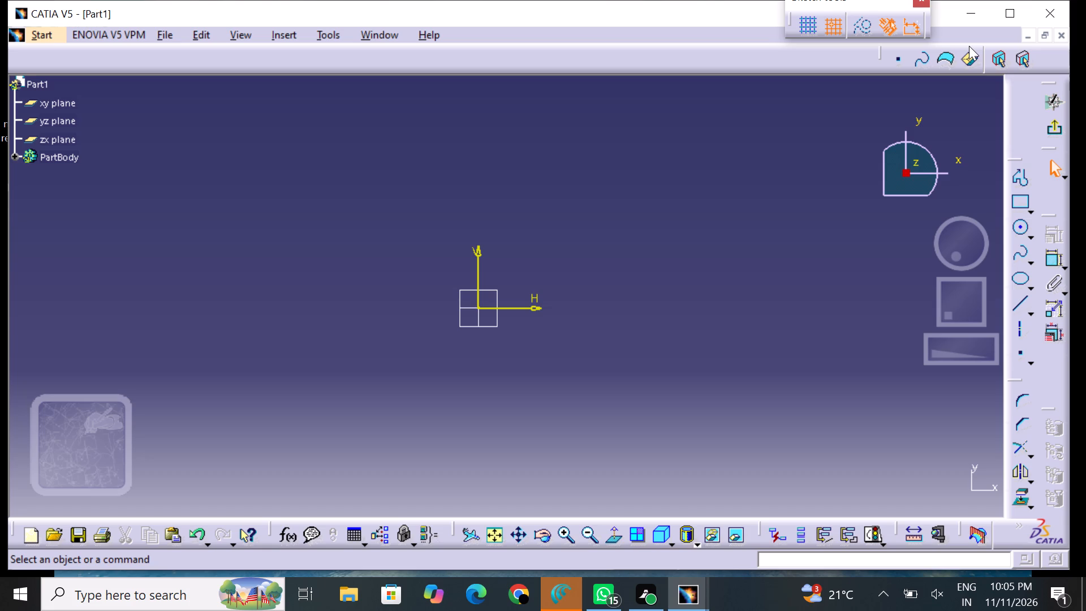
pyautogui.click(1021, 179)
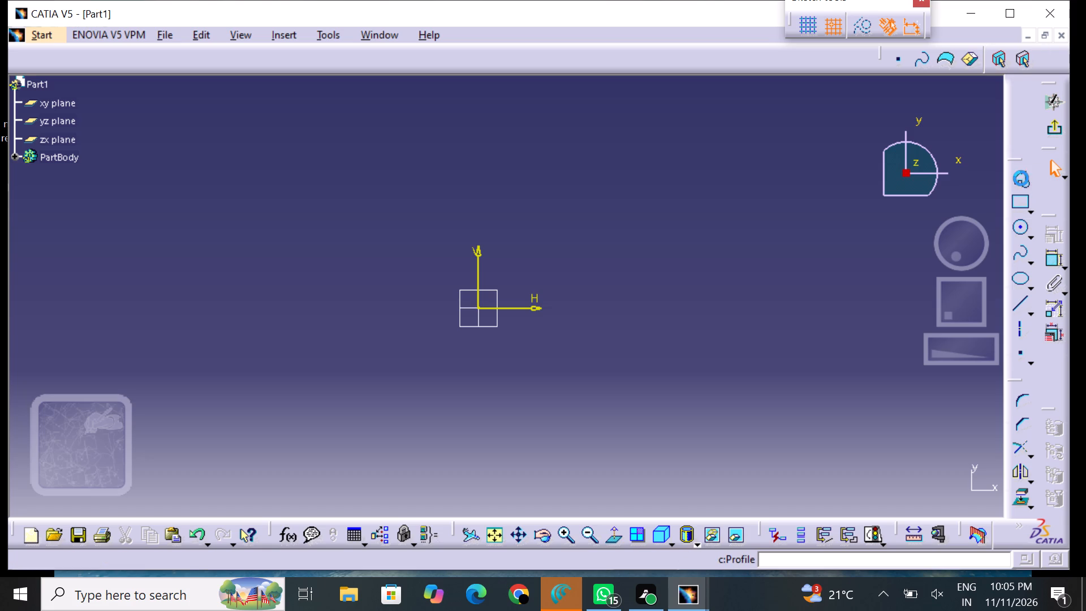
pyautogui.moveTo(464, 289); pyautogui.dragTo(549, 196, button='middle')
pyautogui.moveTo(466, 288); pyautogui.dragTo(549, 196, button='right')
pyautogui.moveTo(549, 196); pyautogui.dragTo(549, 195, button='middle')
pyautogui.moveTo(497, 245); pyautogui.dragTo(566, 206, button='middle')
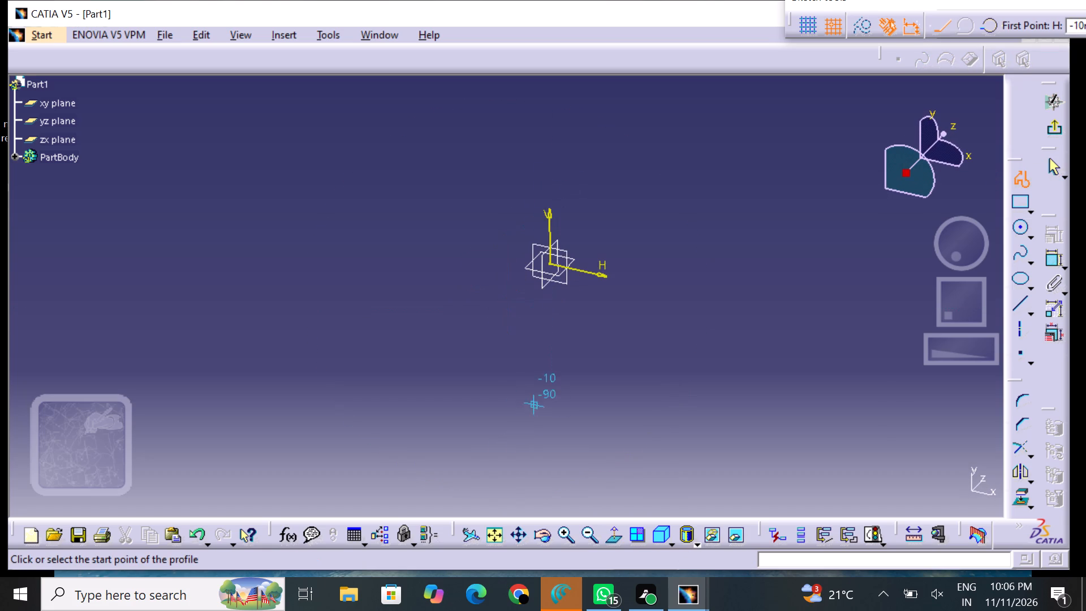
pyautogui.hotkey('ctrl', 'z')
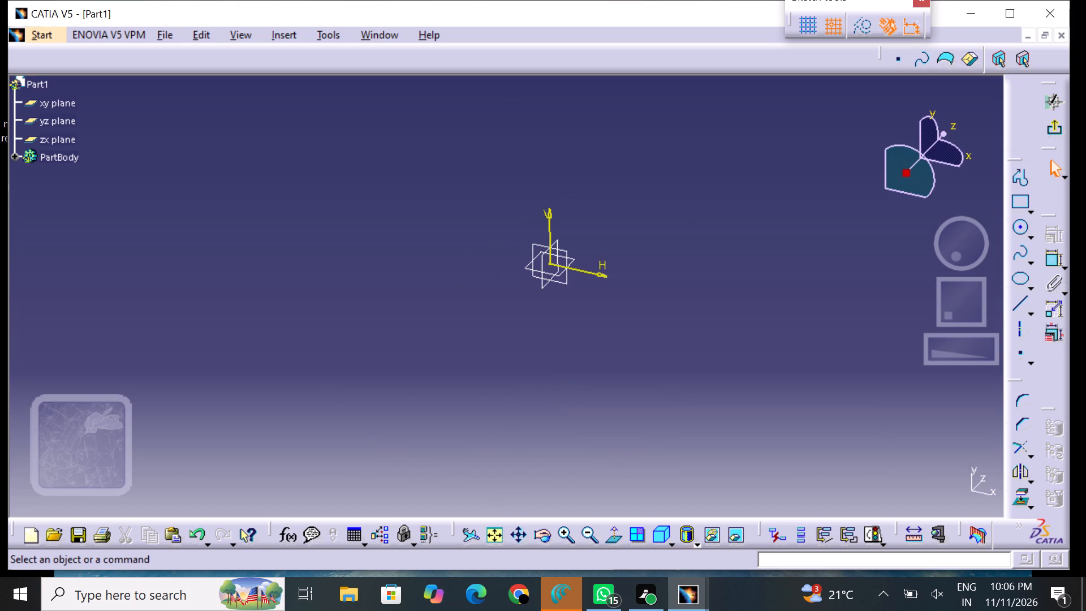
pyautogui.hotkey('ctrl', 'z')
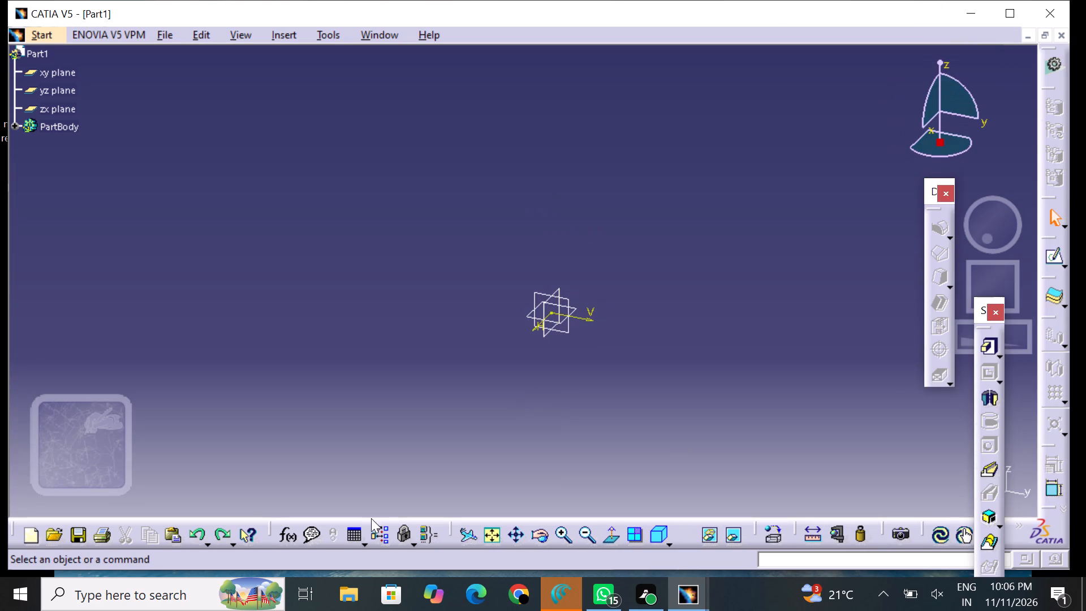
# Close the current empty part without saving its changes.
pyautogui.click(1065, 28)
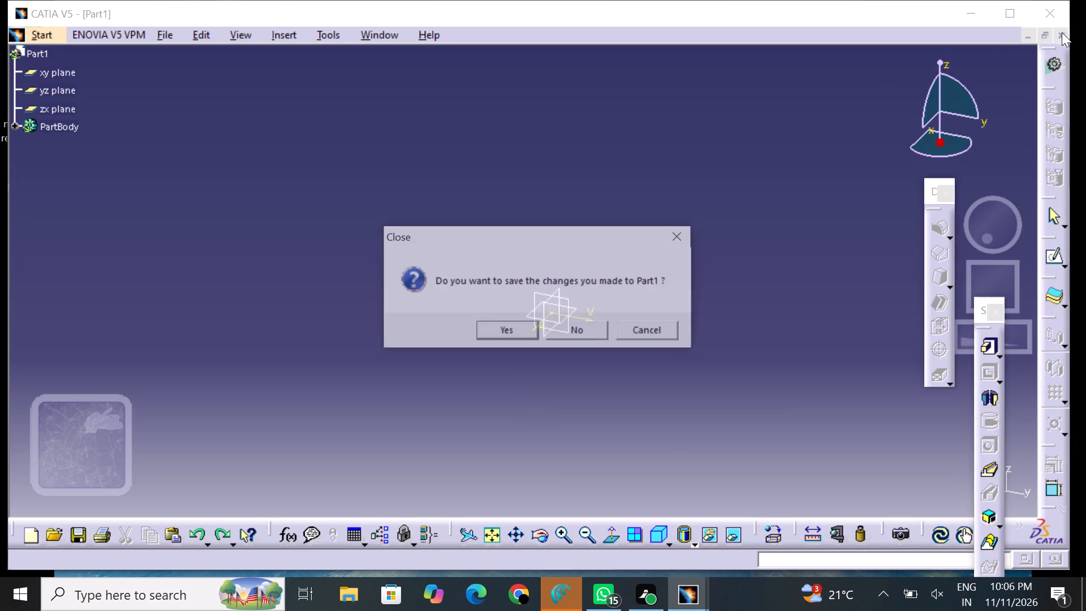
pyautogui.click(580, 333)
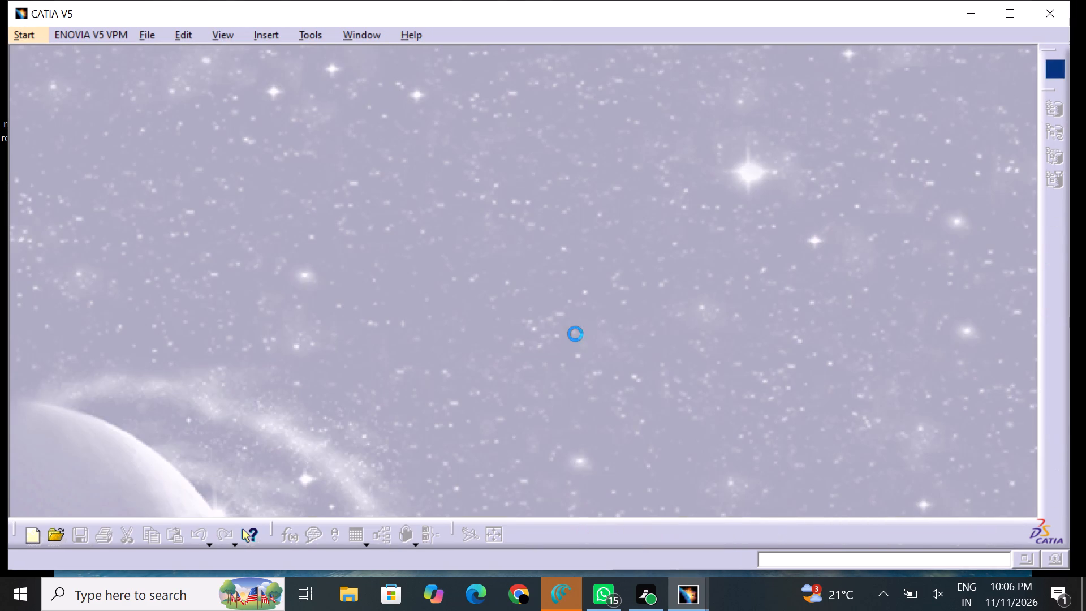
# Create a new part named Part1 in the Part Design workbench with hybrid design enabled.
pyautogui.click(28, 33)
pyautogui.click(101, 75)
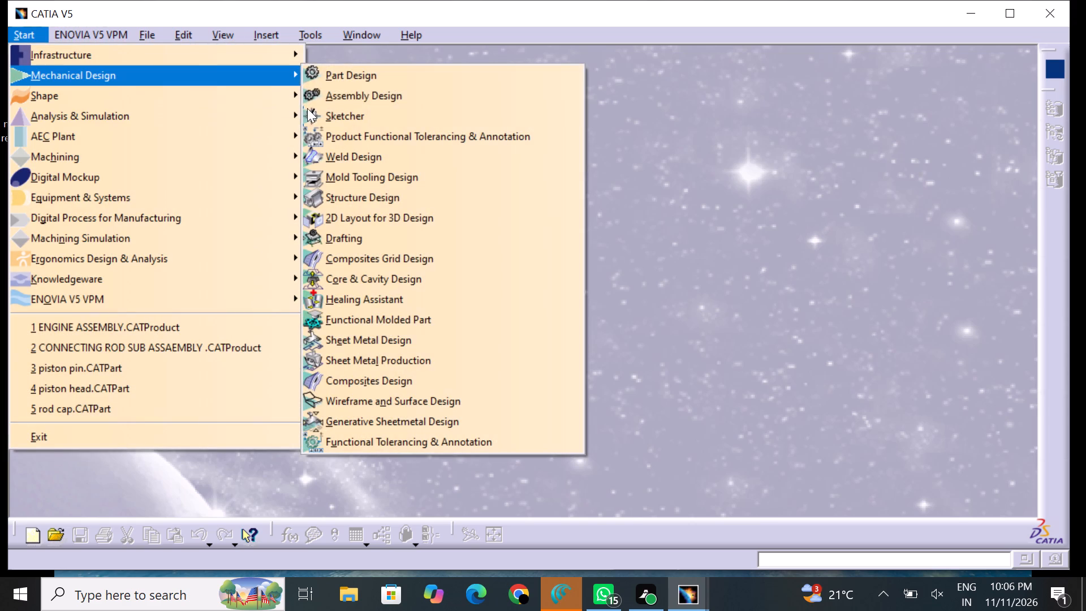
pyautogui.click(360, 79)
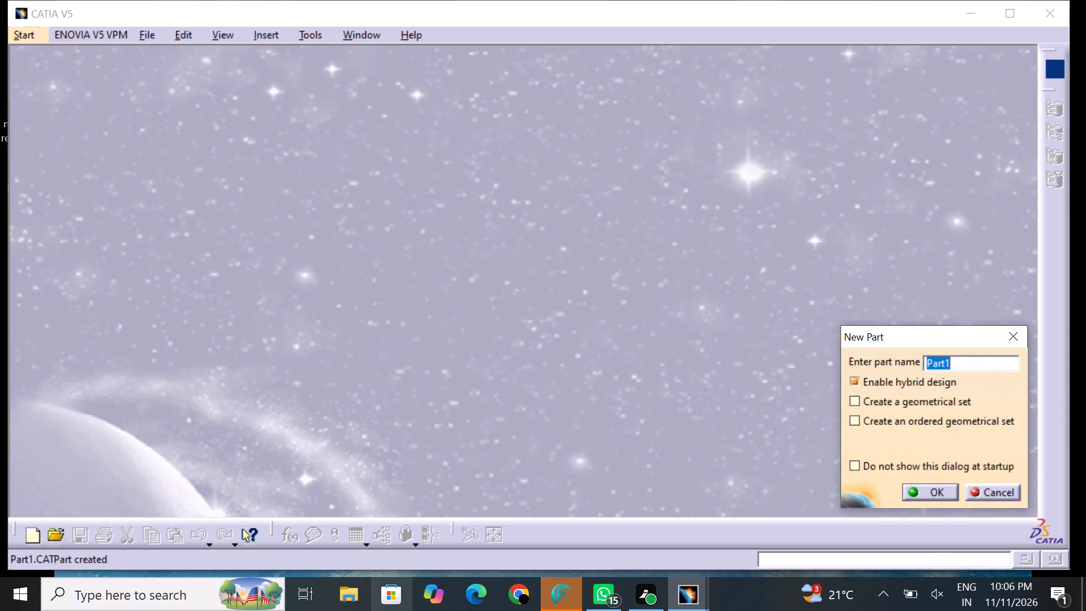
pyautogui.click(941, 488)
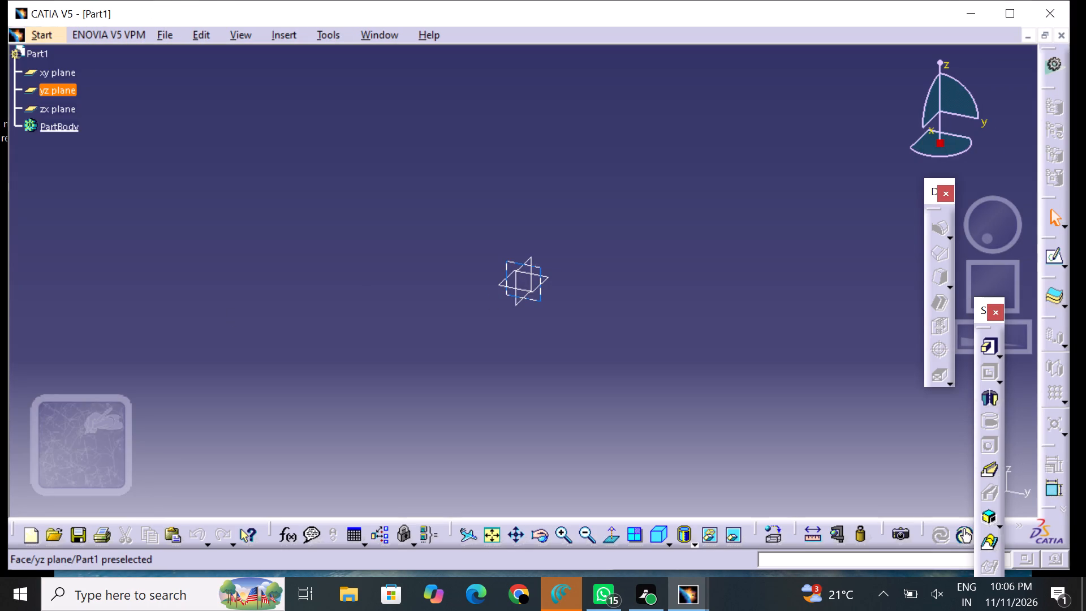
# Open a new sketch on the xy plane.
pyautogui.click(550, 274)
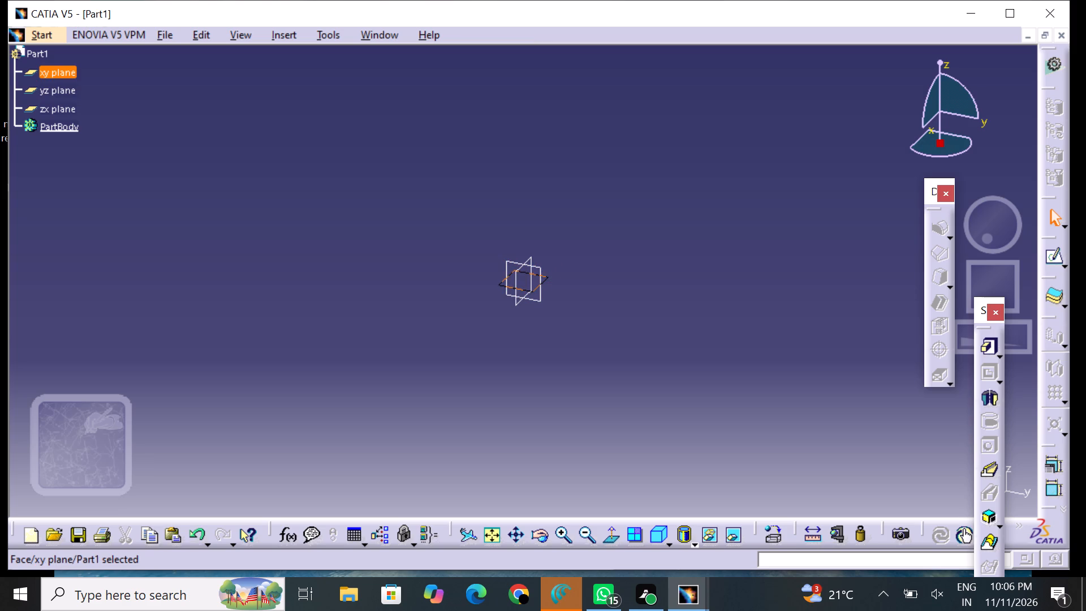
pyautogui.click(1050, 260)
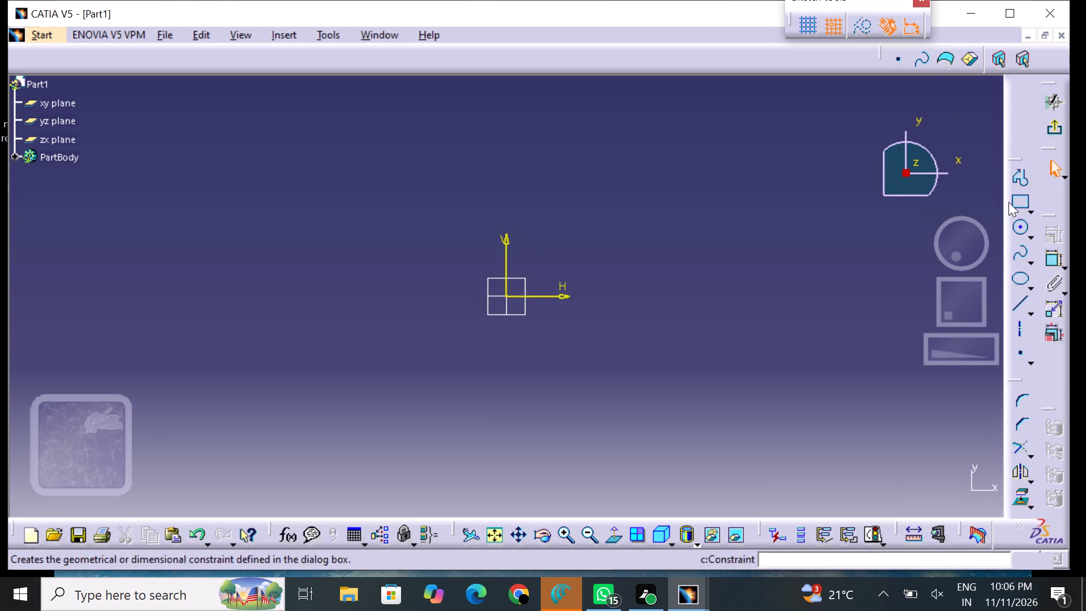
# Sketch a closed L-shaped profile about 70 mm wide and 70 mm high, starting at (-40, 0) with its top edge on the H axis.
pyautogui.click(1023, 174)
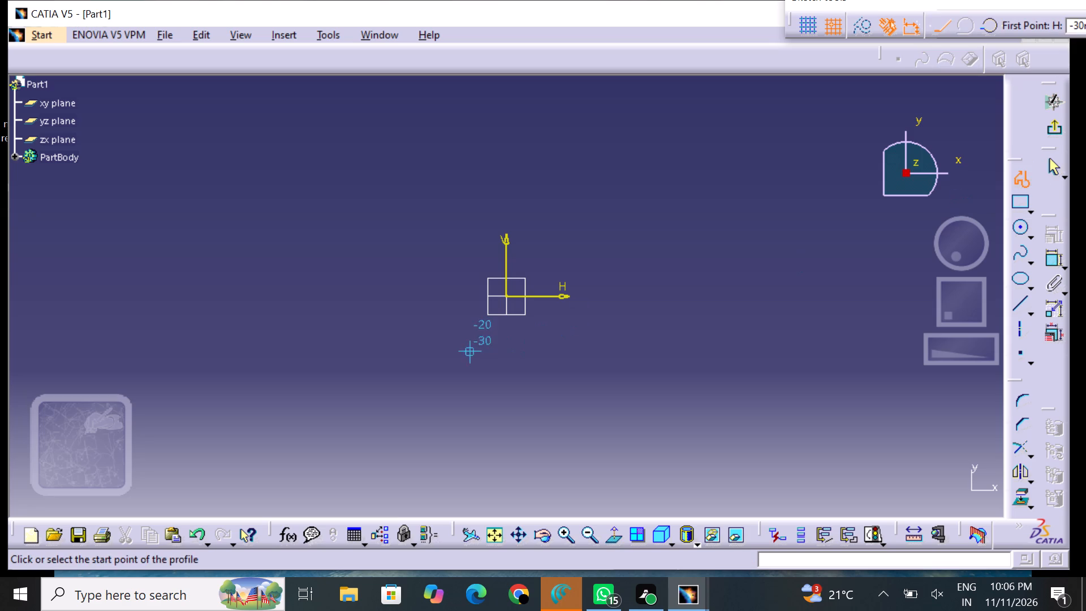
pyautogui.click(441, 297)
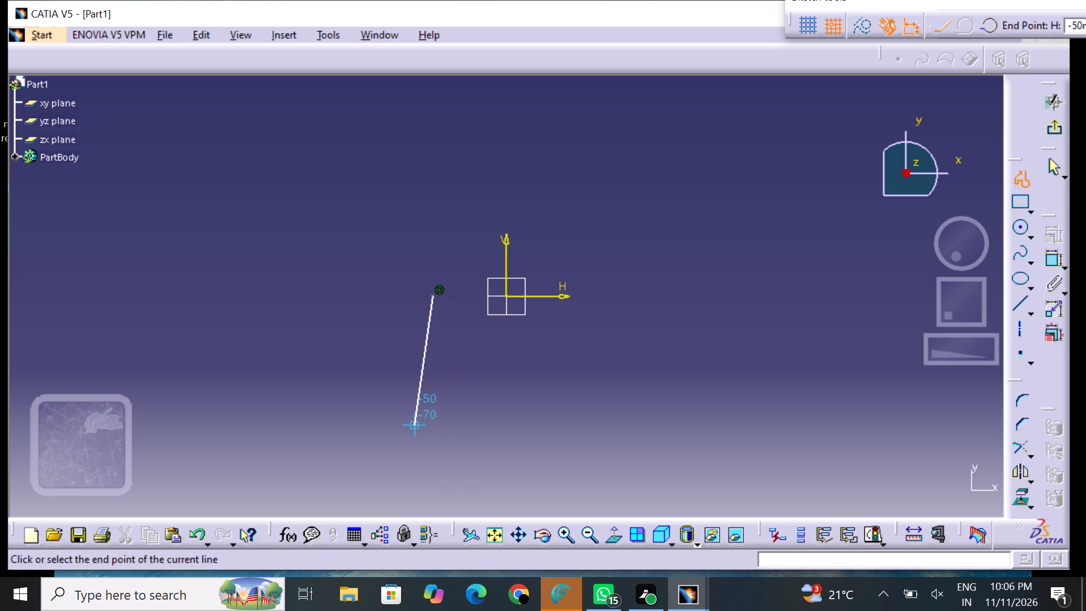
pyautogui.click(440, 430)
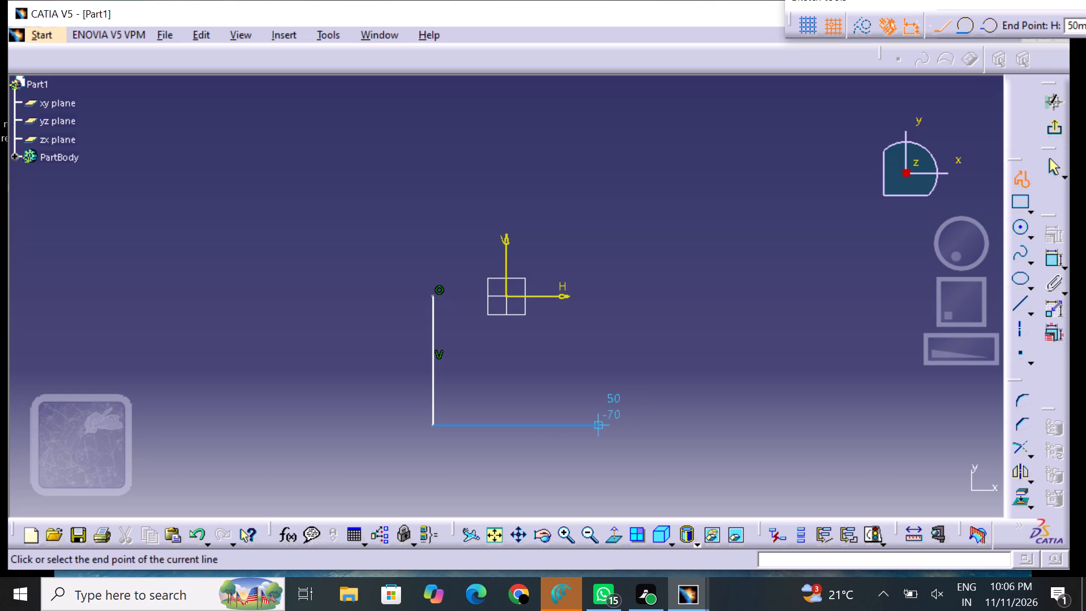
pyautogui.click(559, 419)
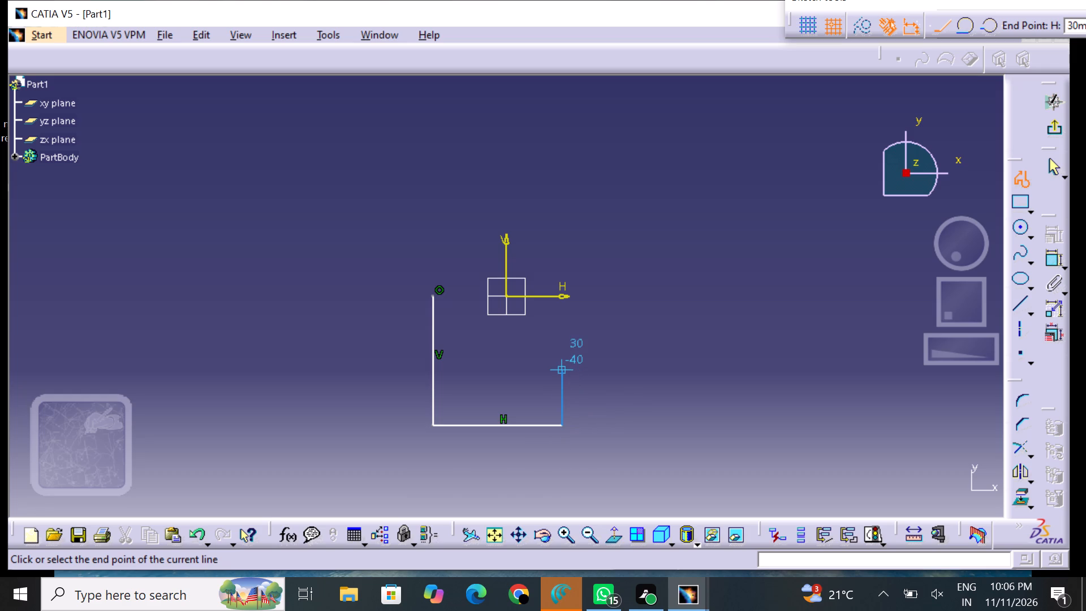
pyautogui.click(559, 371)
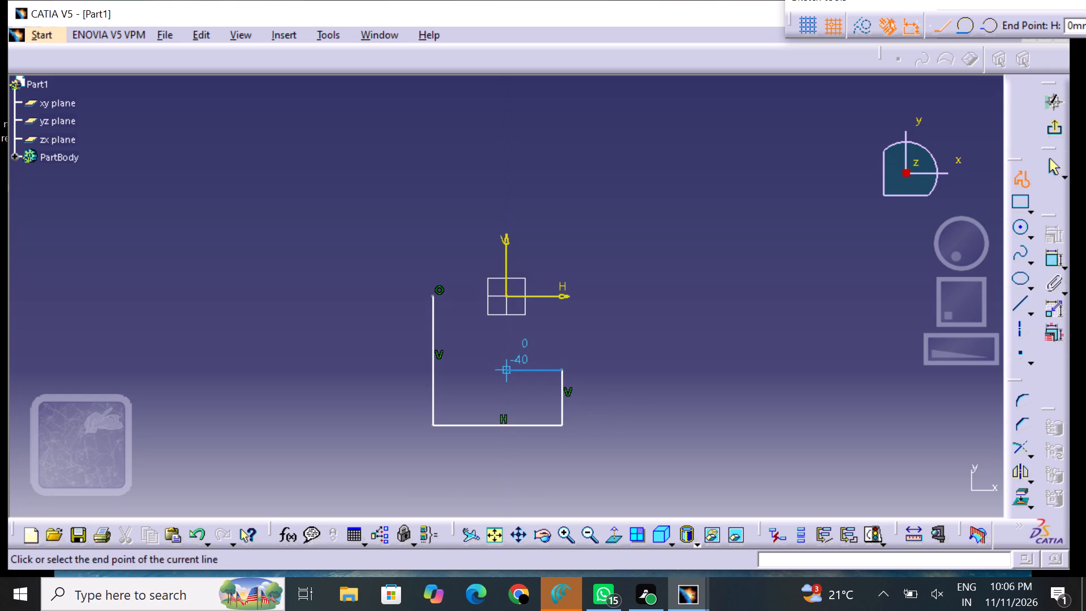
pyautogui.click(494, 373)
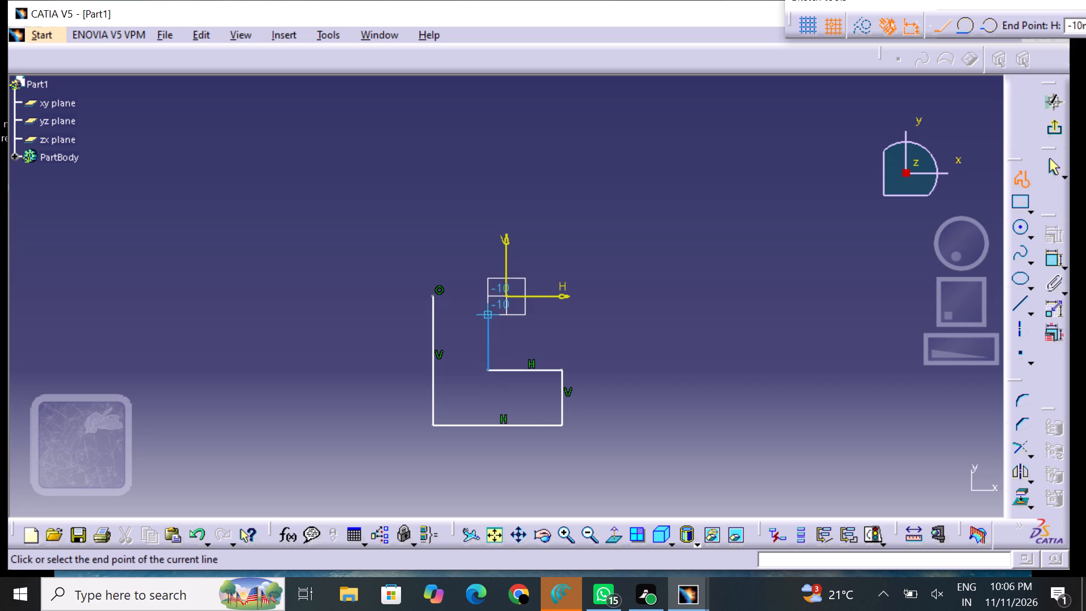
pyautogui.click(486, 296)
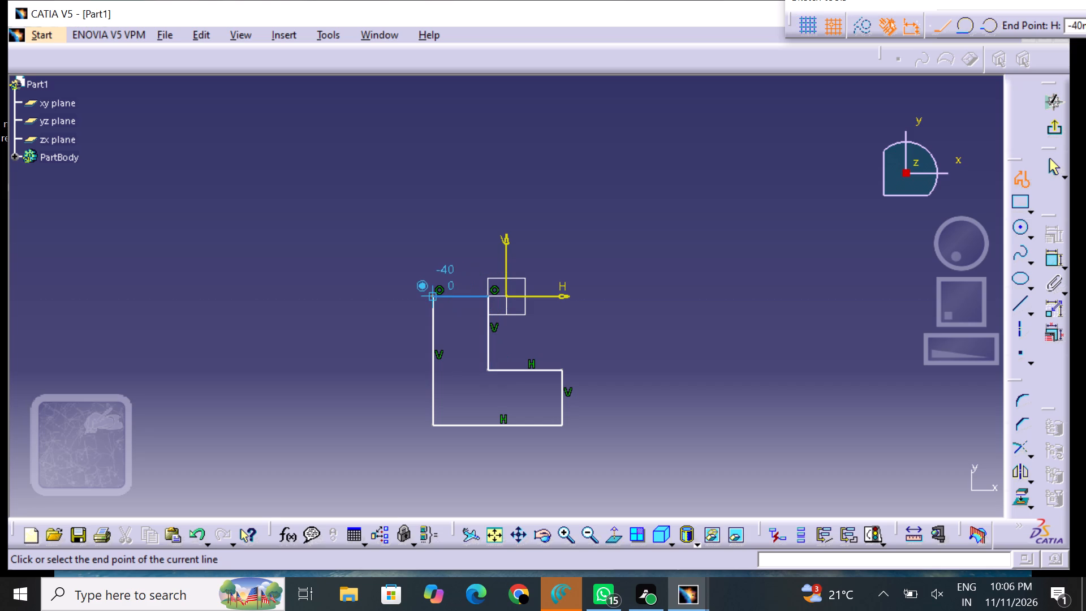
pyautogui.click(431, 297)
pyautogui.click(320, 325)
# Dimension the profile's bottom edge and set its length to 55 mm.
pyautogui.moveTo(437, 440); pyautogui.dragTo(442, 427, button='middle')
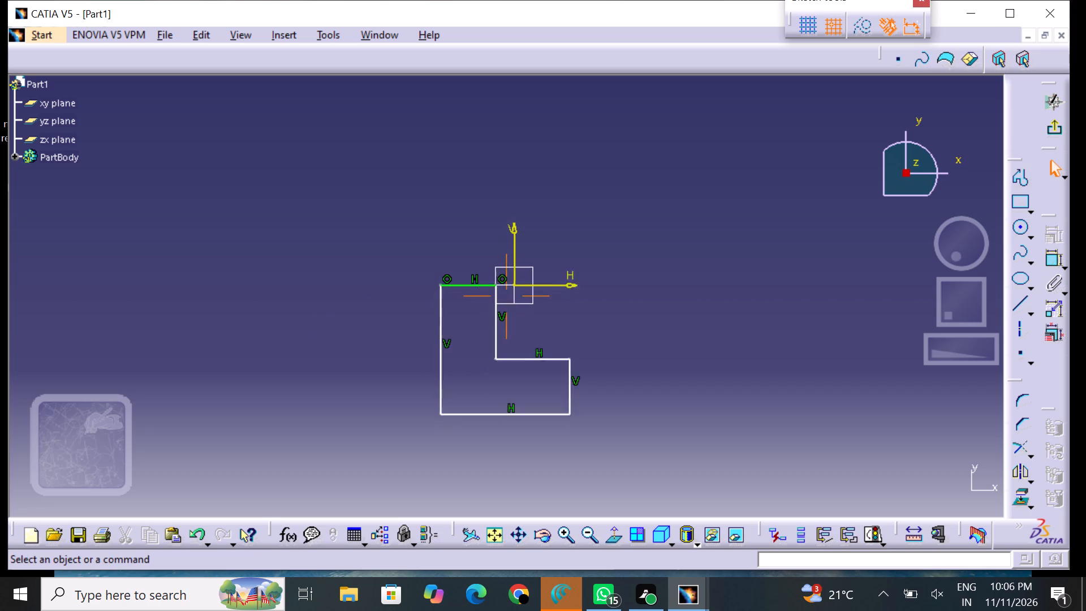
pyautogui.moveTo(442, 427); pyautogui.dragTo(446, 411, button='middle')
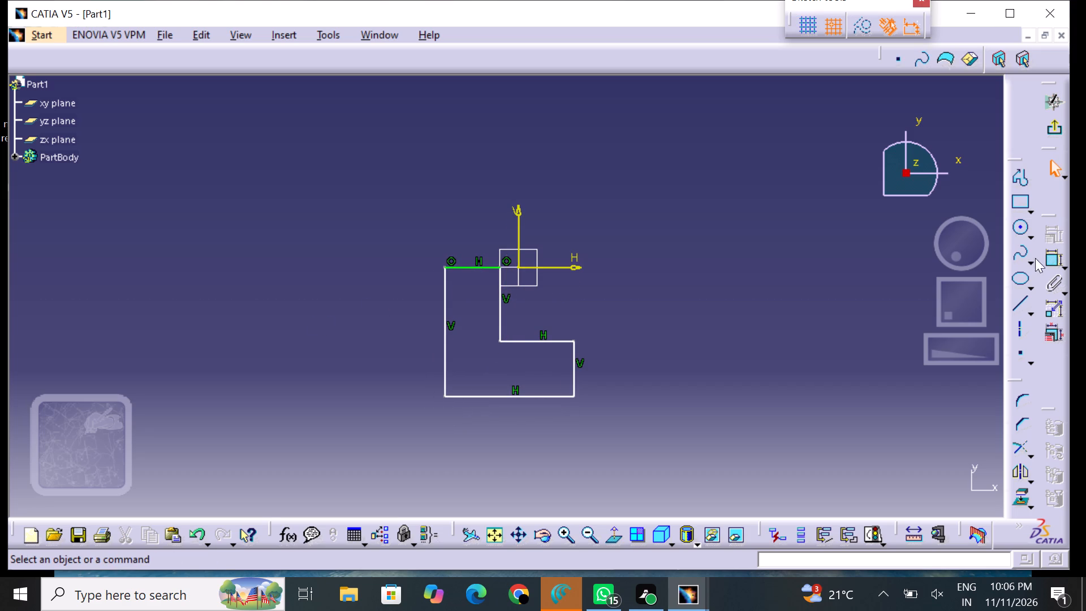
pyautogui.click(1052, 260)
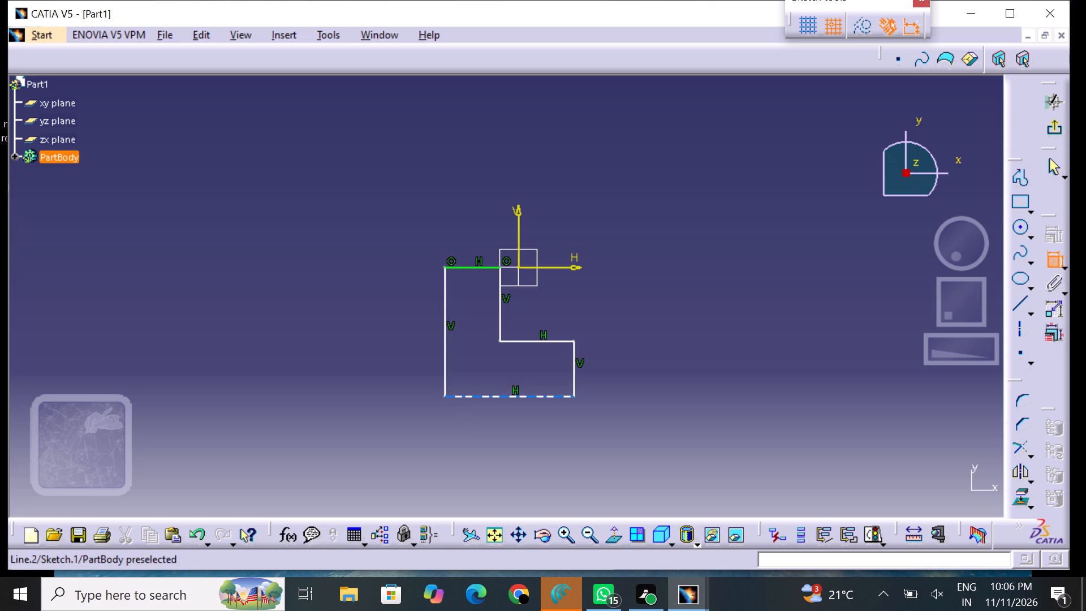
pyautogui.click(516, 395)
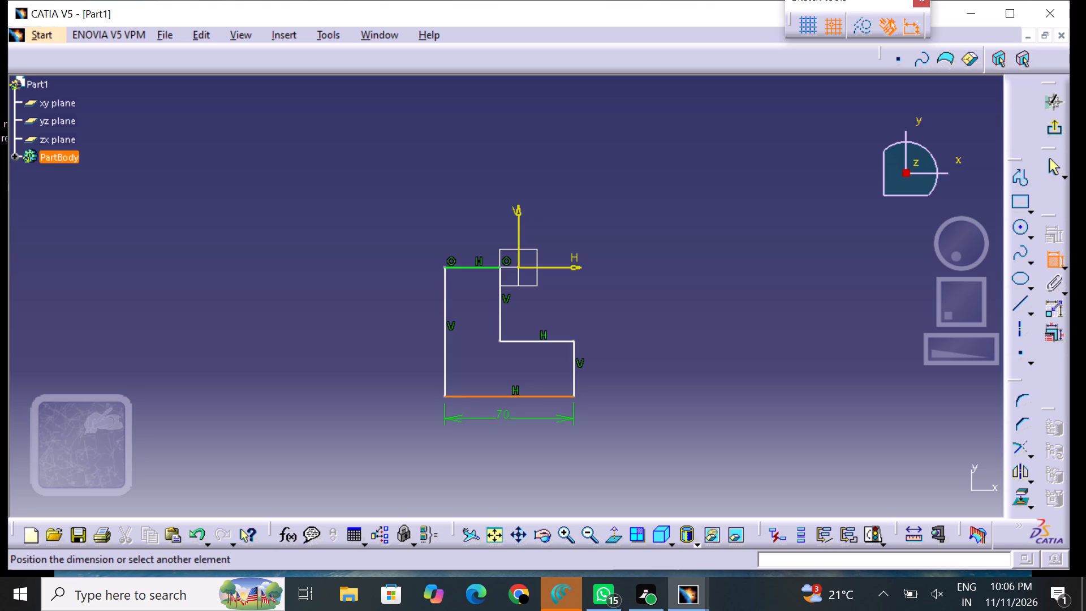
pyautogui.doubleClick(503, 414)
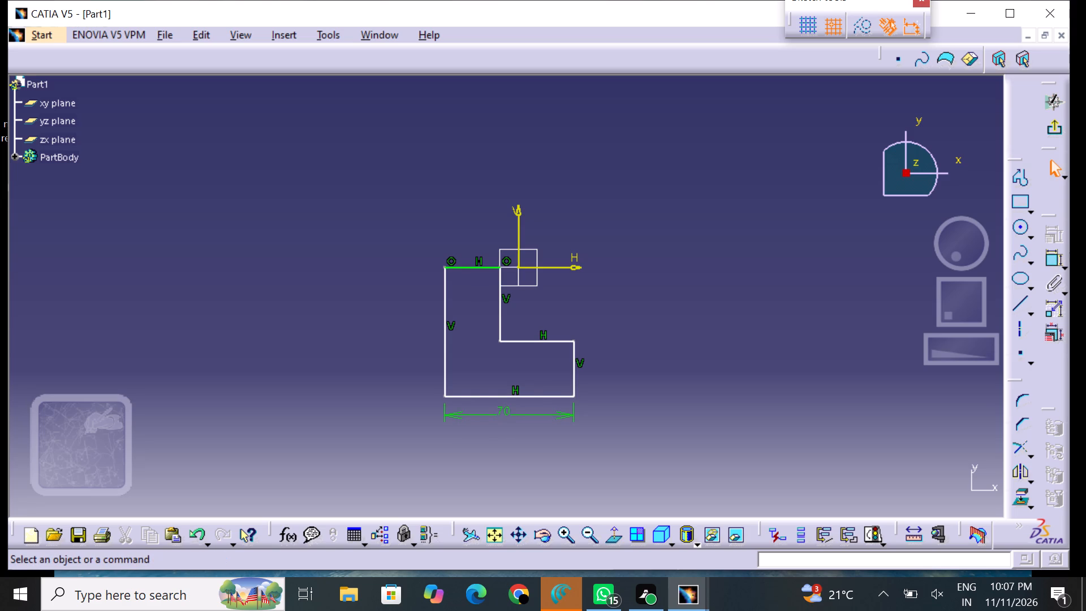
pyautogui.doubleClick(506, 407)
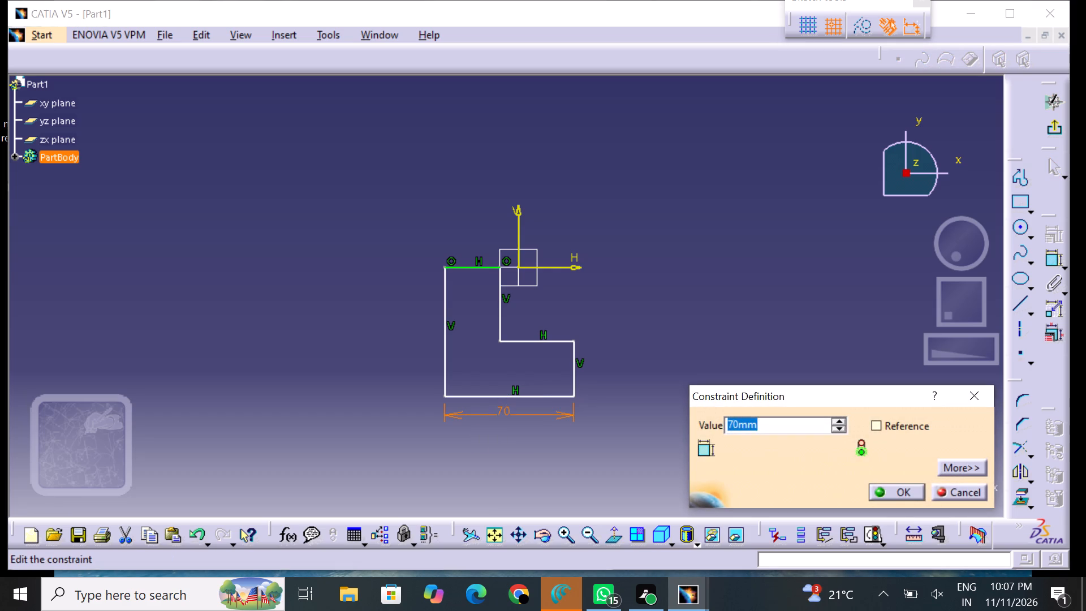
pyautogui.press('BackSpace')
pyautogui.write('55')
pyautogui.press('Return')
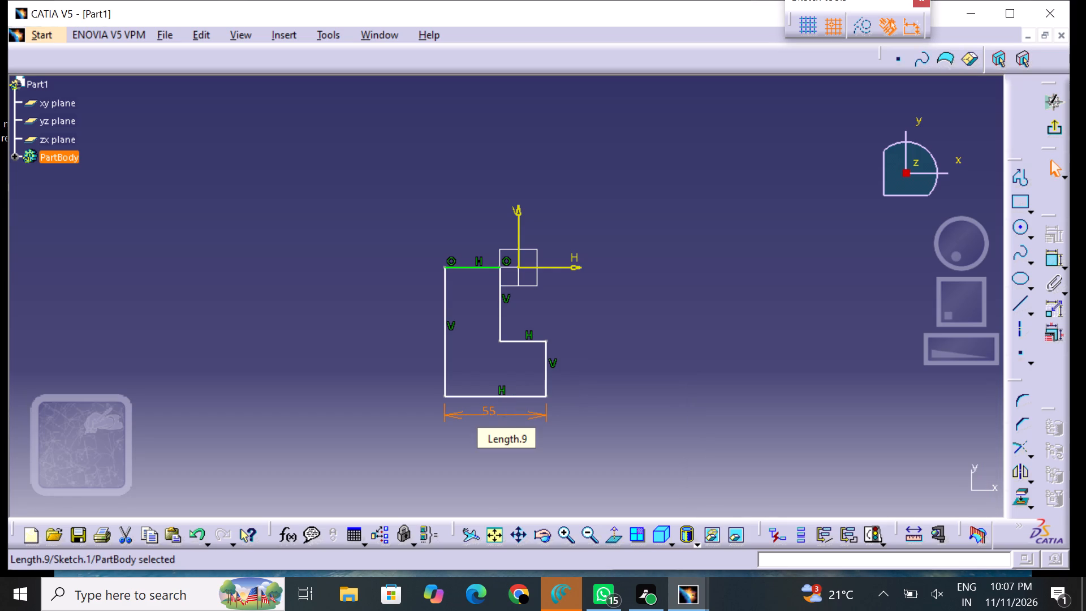
pyautogui.click(669, 367)
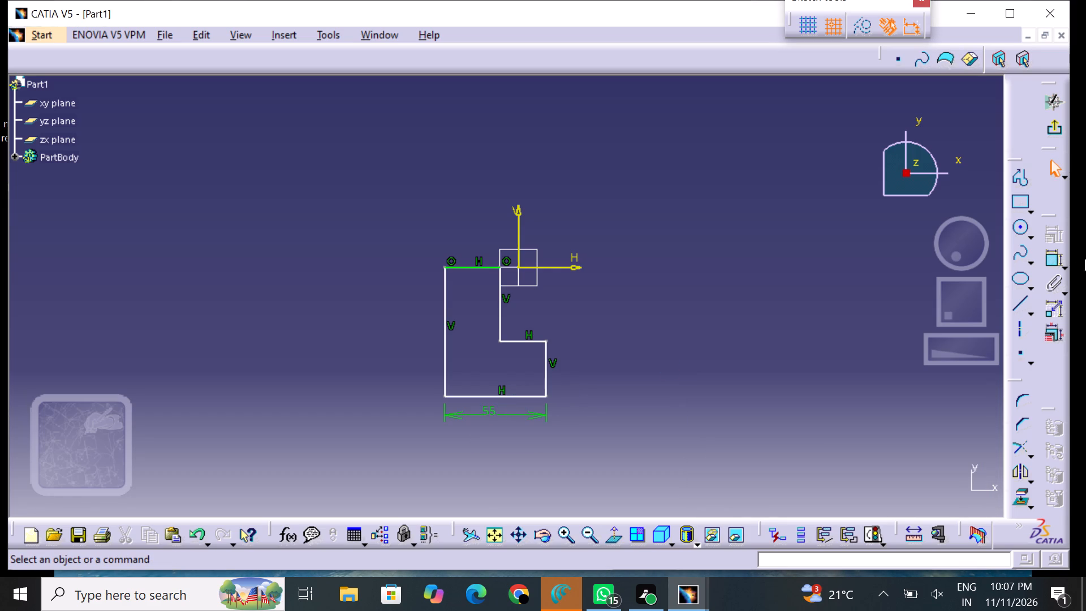
# Dimension the profile's long left vertical edge and set its length to 80 mm.
pyautogui.click(1053, 256)
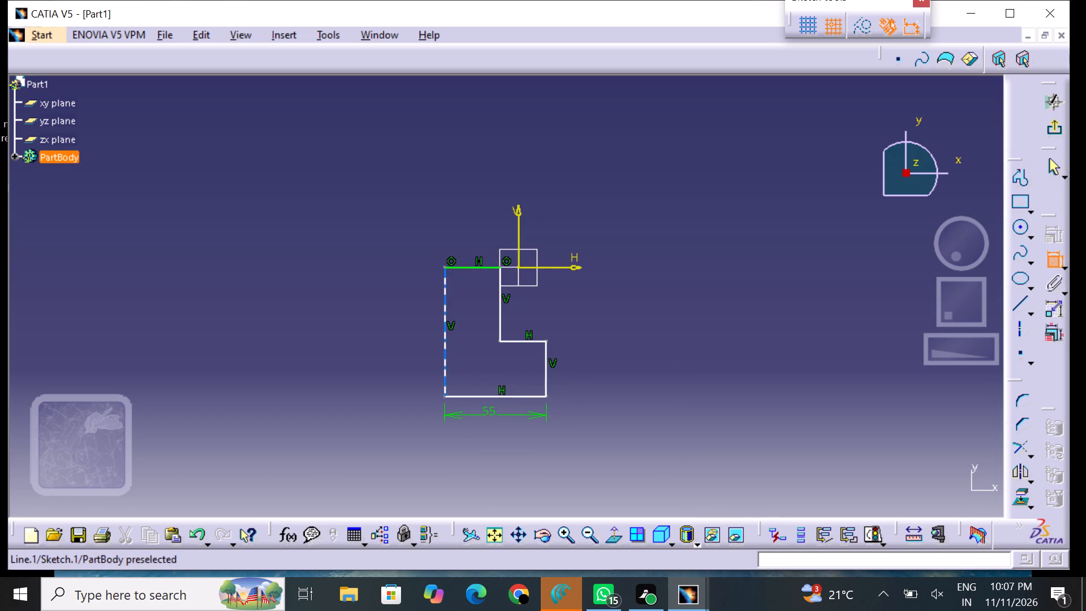
pyautogui.click(445, 352)
pyautogui.click(418, 355)
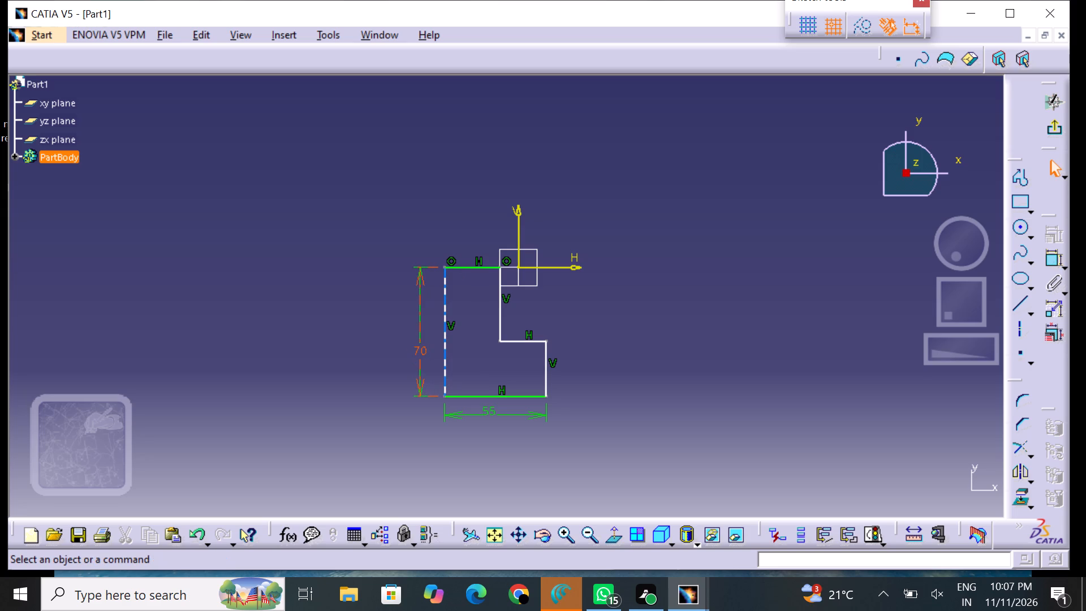
pyautogui.click(421, 346)
pyautogui.click(421, 346)
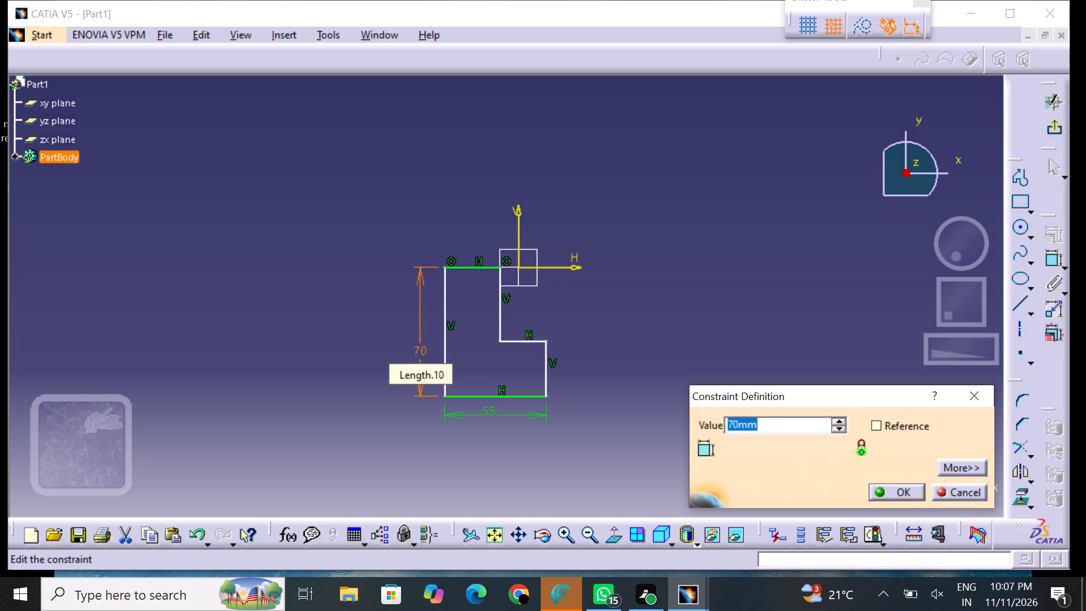
pyautogui.press('BackSpace')
pyautogui.write('80')
pyautogui.press('Return')
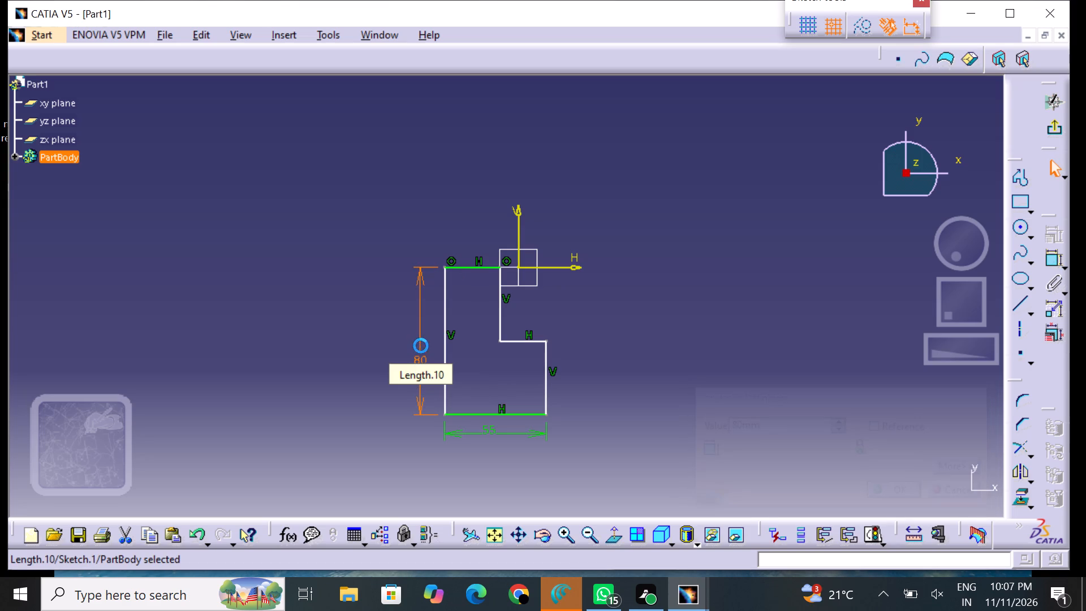
pyautogui.click(631, 299)
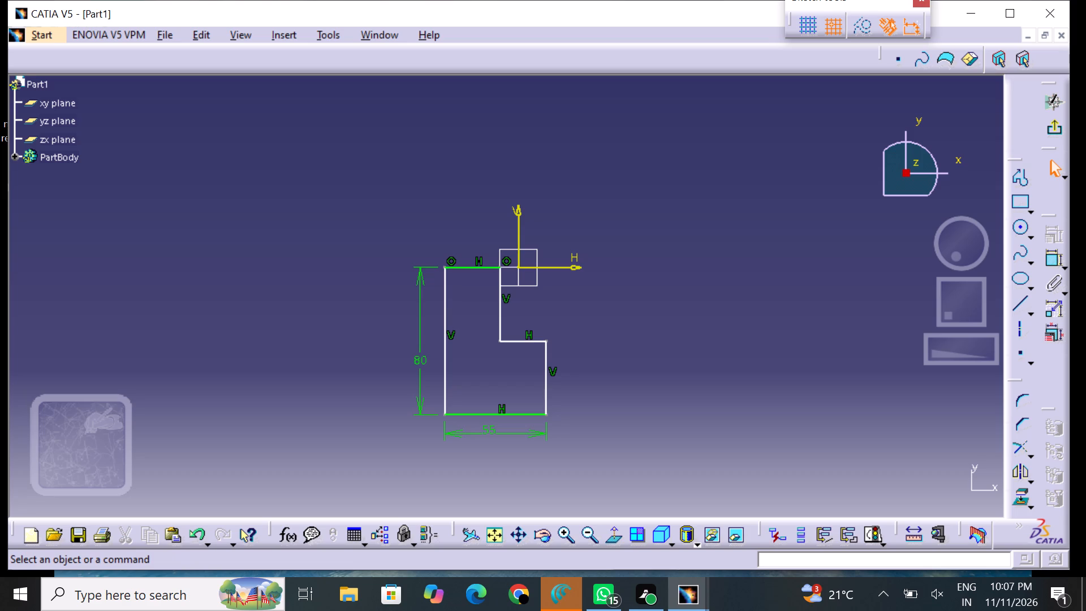
# Dimension the profile's short right vertical edge and set its length to 35 mm.
pyautogui.click(1048, 259)
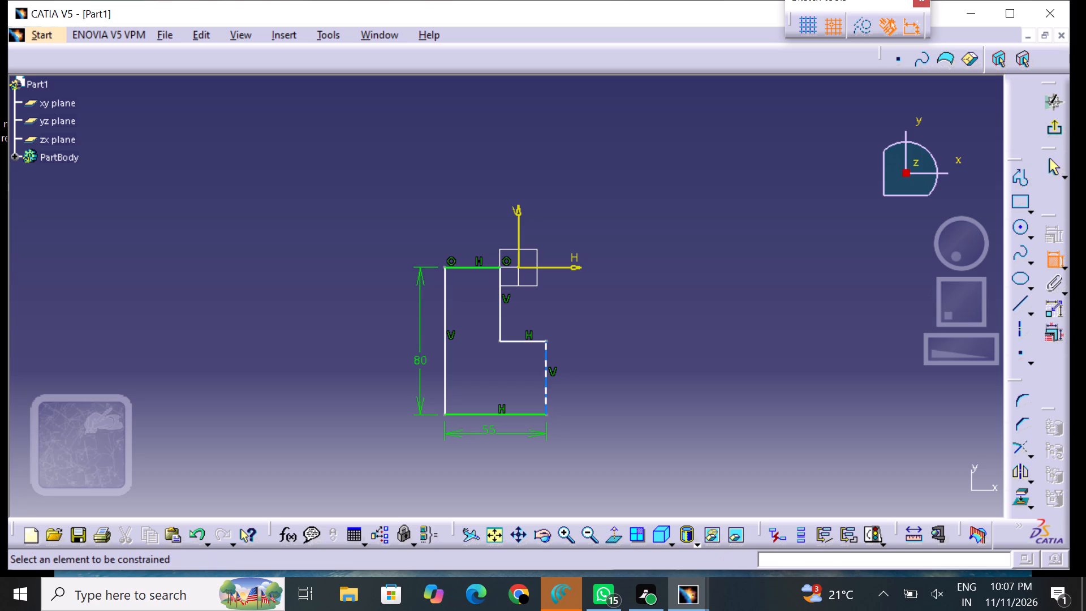
pyautogui.click(544, 392)
pyautogui.click(572, 388)
pyautogui.doubleClick(573, 386)
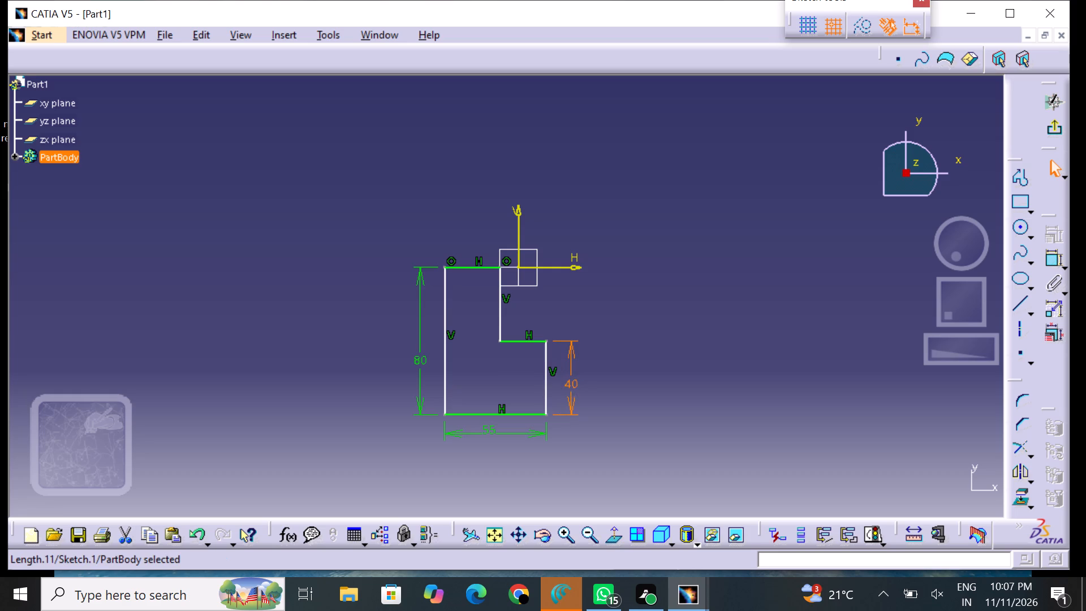
pyautogui.doubleClick(575, 386)
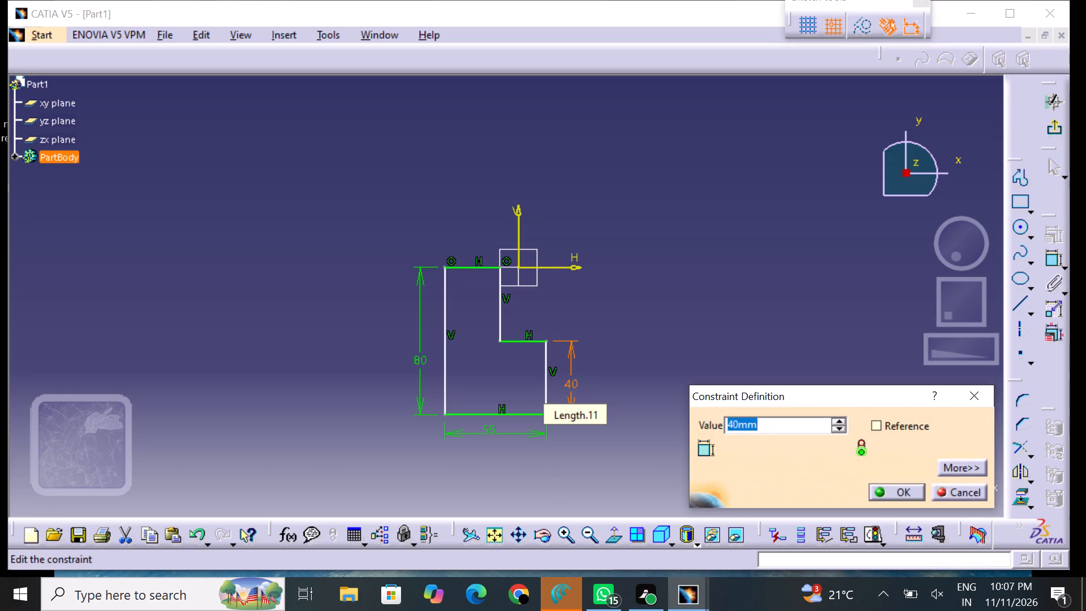
pyautogui.press('BackSpace')
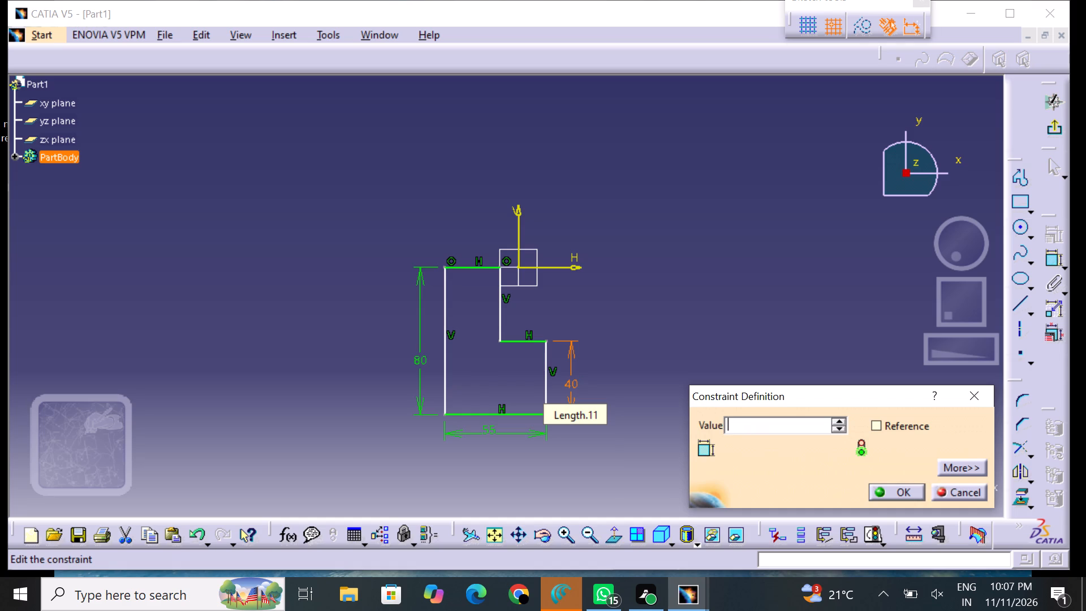
pyautogui.write('35')
pyautogui.press('Return')
pyautogui.click(688, 360)
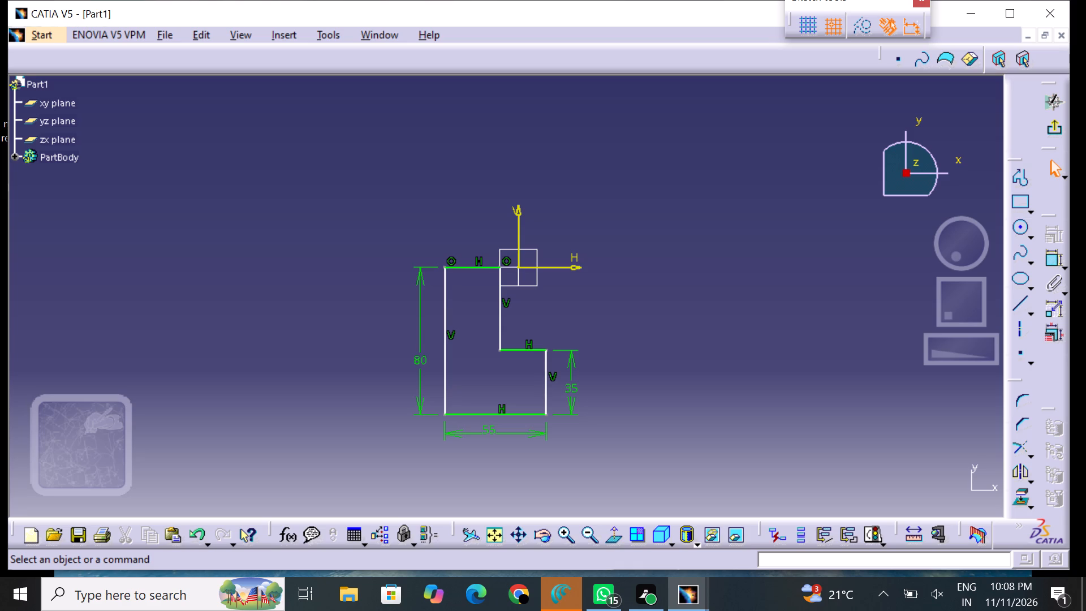
# Dimension the profile's top edge on the H axis and set its length to 40 mm.
pyautogui.click(1051, 265)
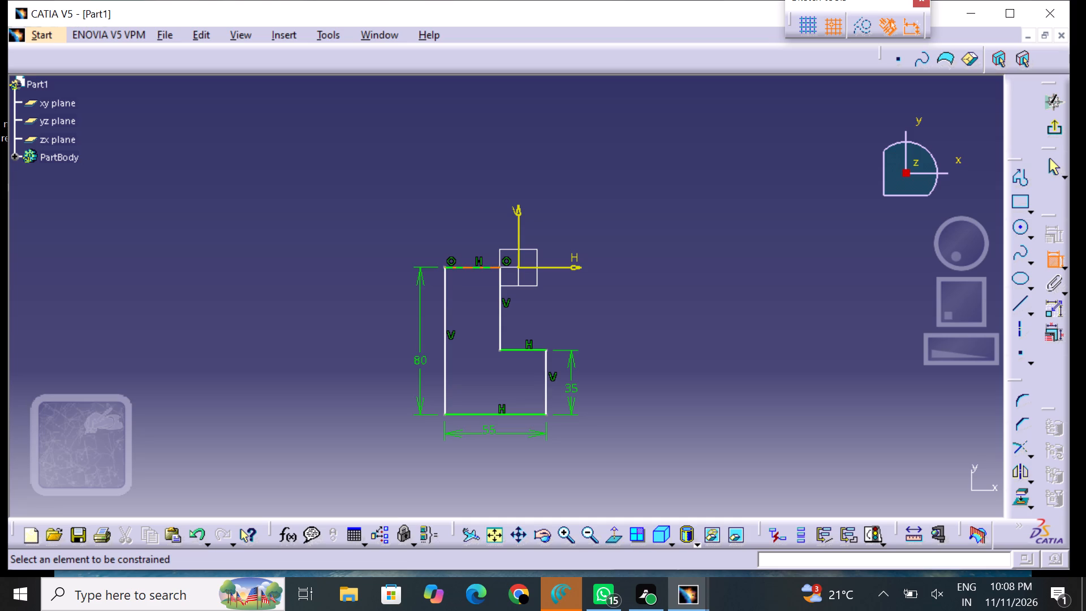
pyautogui.click(481, 269)
pyautogui.click(466, 247)
pyautogui.doubleClick(471, 246)
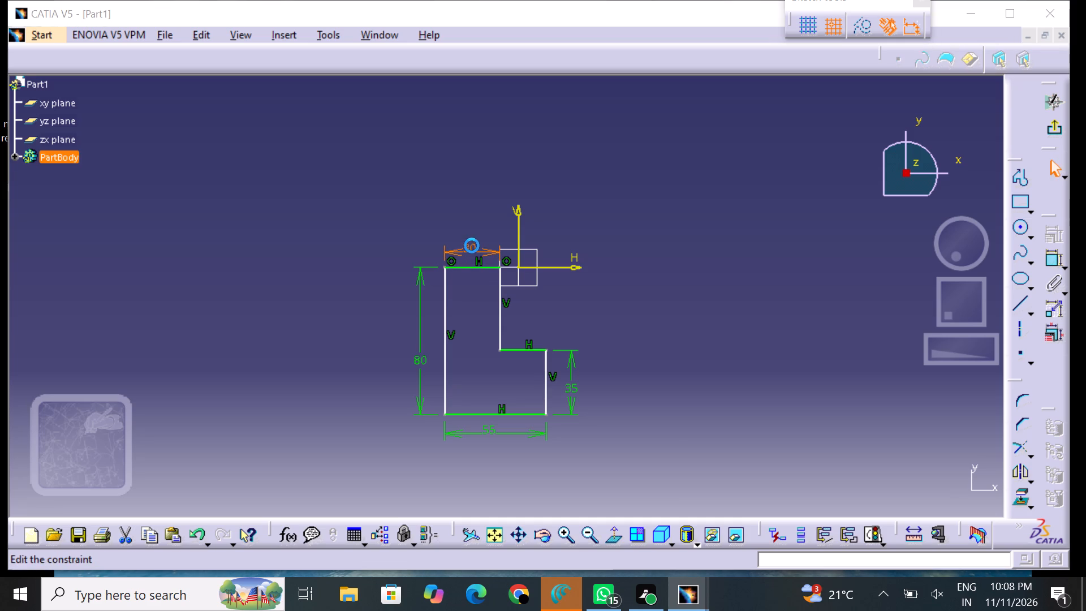
pyautogui.press('BackSpace')
pyautogui.write('40')
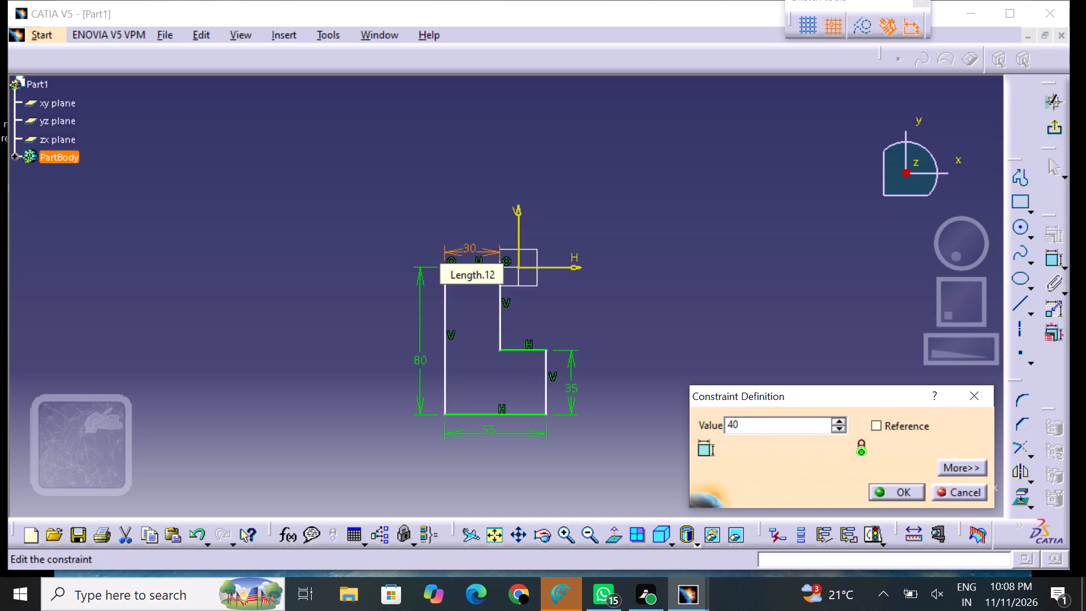
pyautogui.press('Return')
pyautogui.click(641, 369)
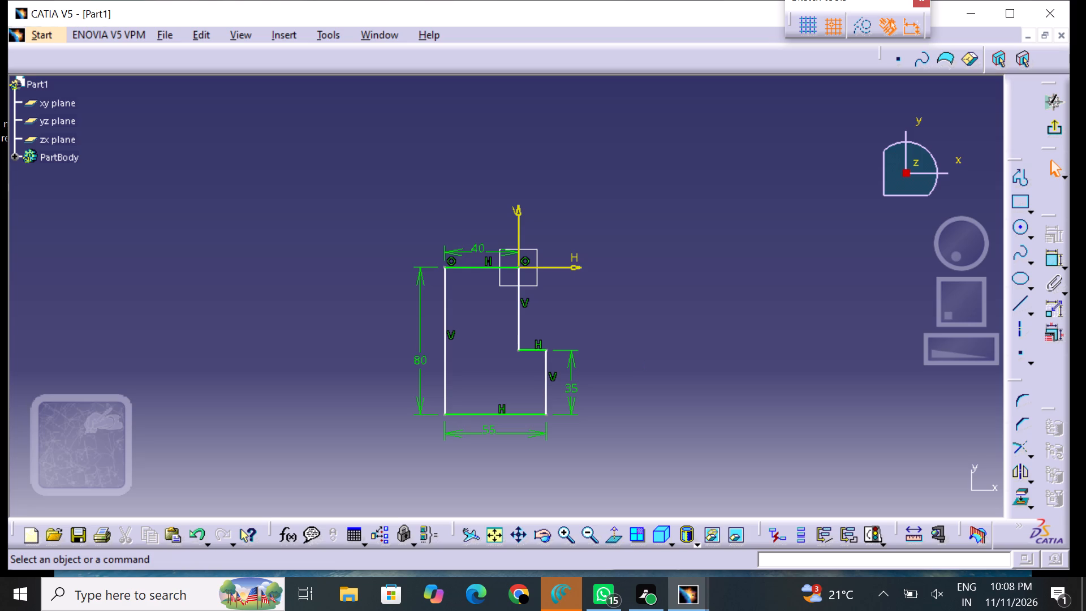
pyautogui.click(807, 349)
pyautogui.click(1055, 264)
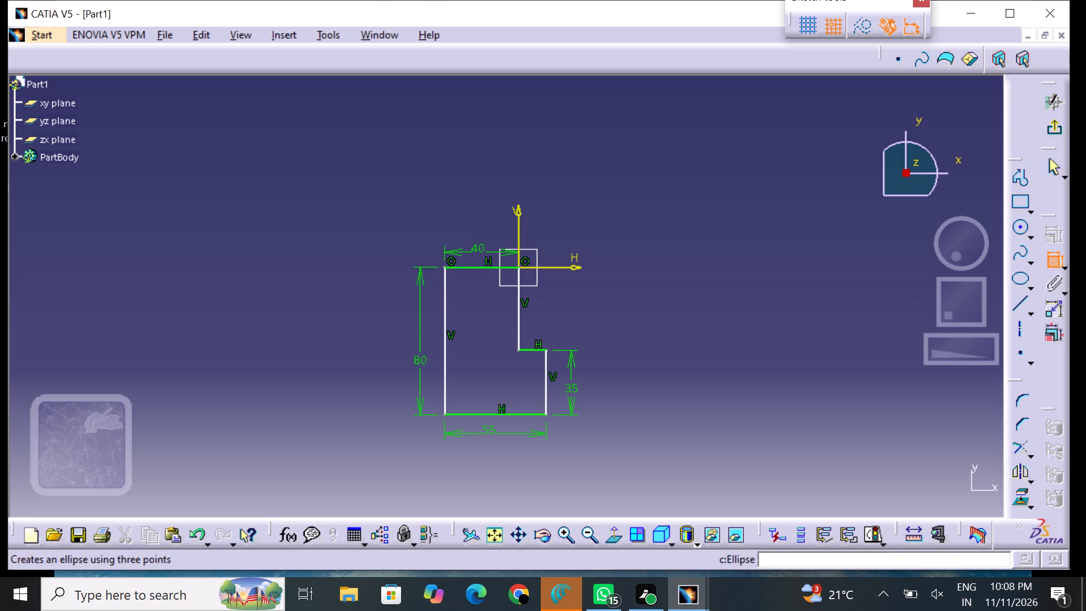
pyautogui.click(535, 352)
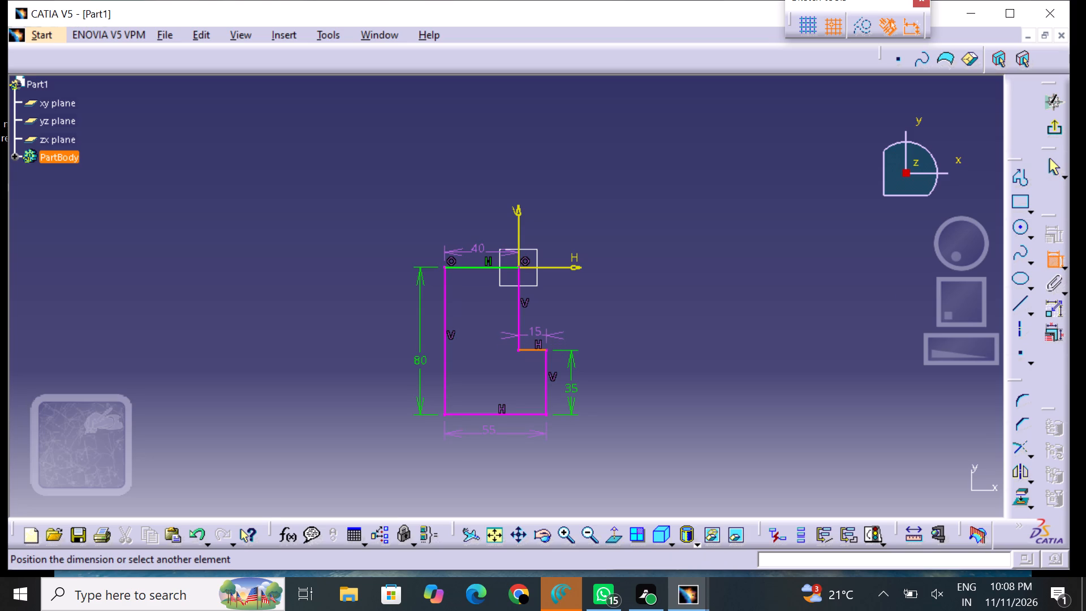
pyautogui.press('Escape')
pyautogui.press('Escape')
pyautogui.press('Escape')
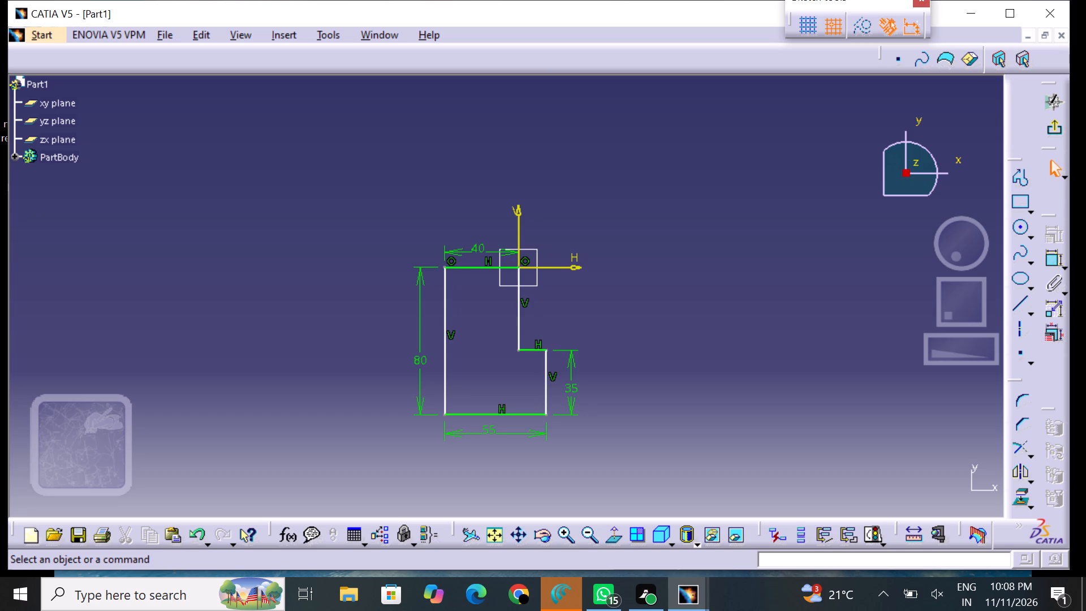
# Constrain the two endpoints of the profile's bottom edge as symmetric about the V axis.
pyautogui.moveTo(559, 329); pyautogui.dragTo(577, 313, button='middle')
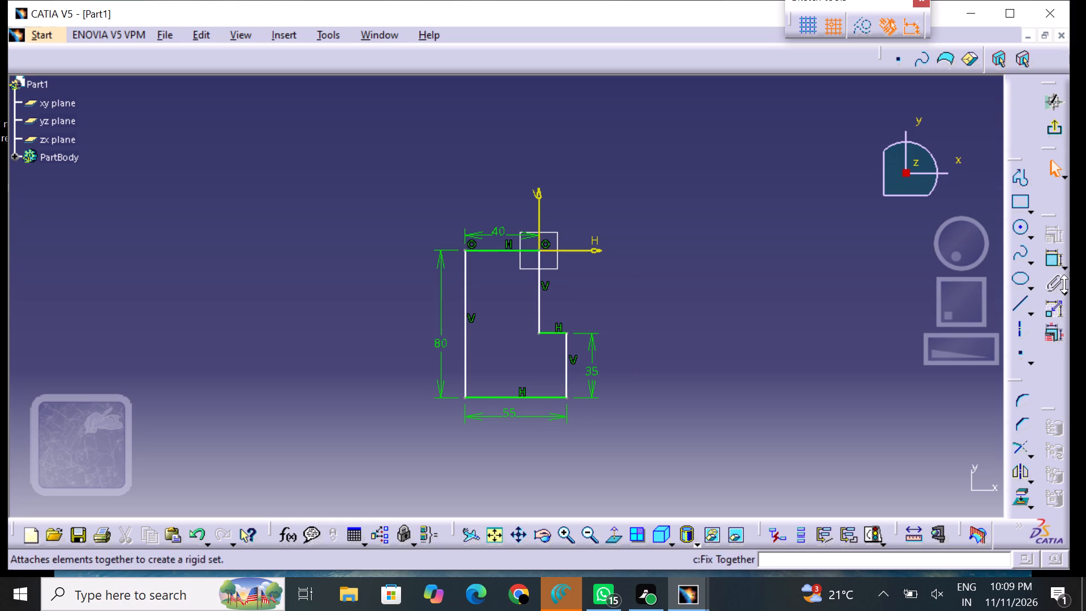
pyautogui.click(1054, 265)
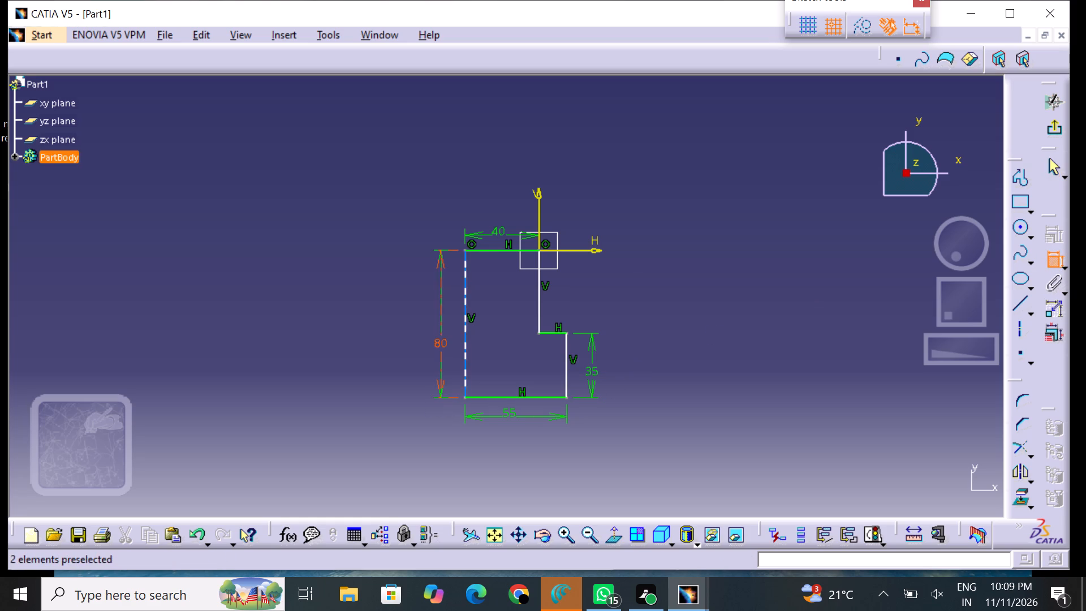
pyautogui.click(466, 394)
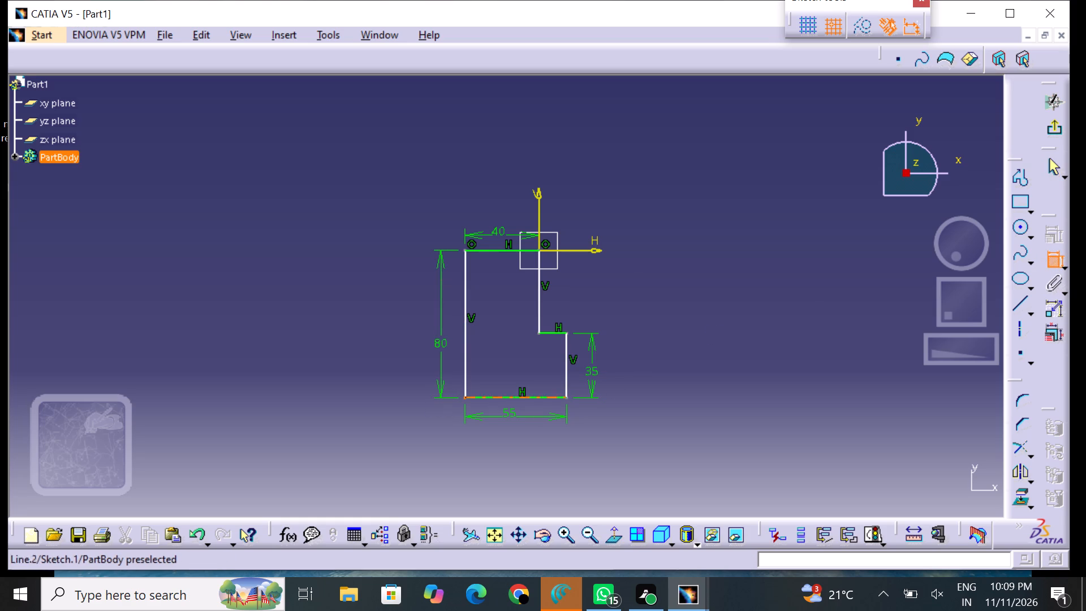
pyautogui.click(567, 395)
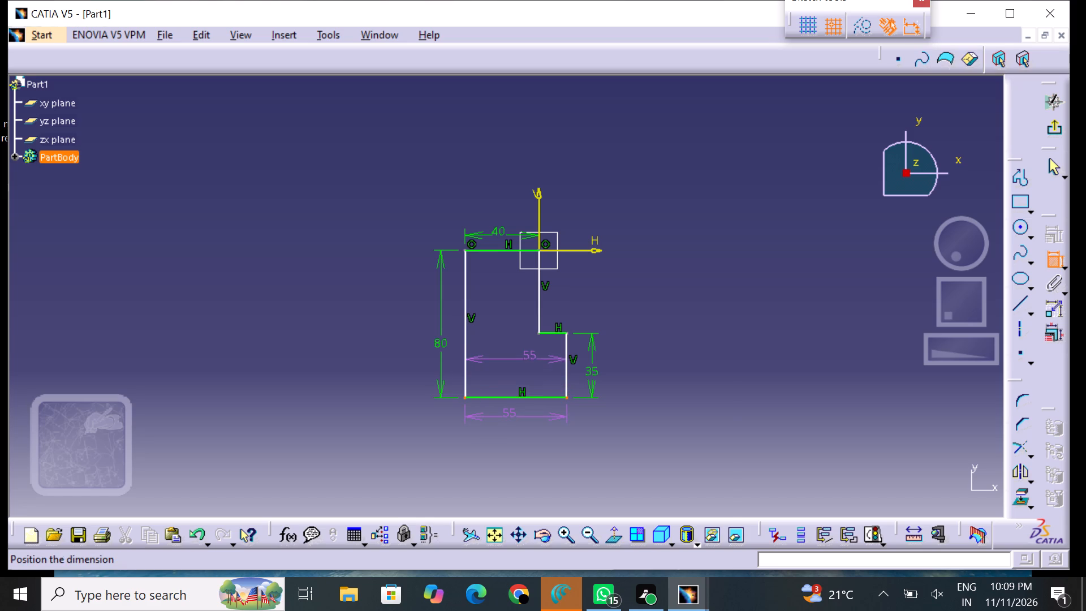
pyautogui.rightClick(532, 349)
pyautogui.click(618, 496)
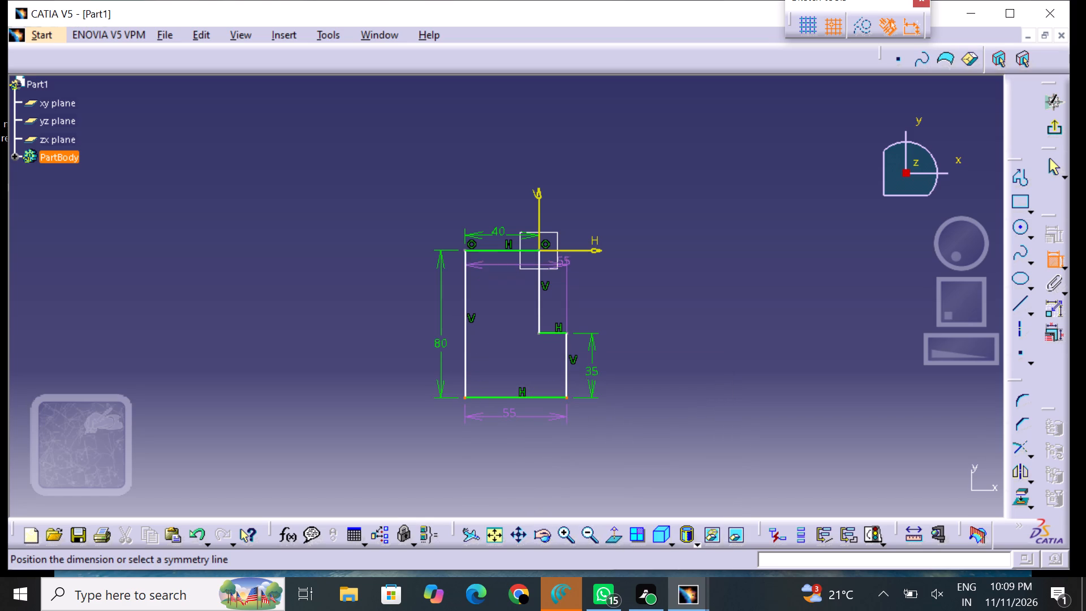
pyautogui.click(538, 213)
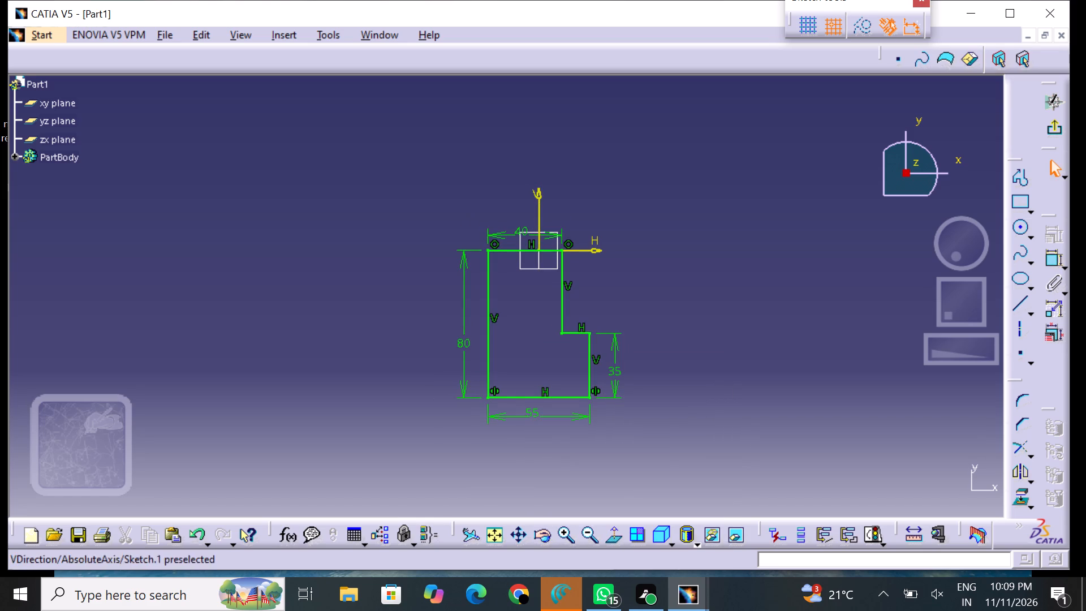
pyautogui.click(687, 287)
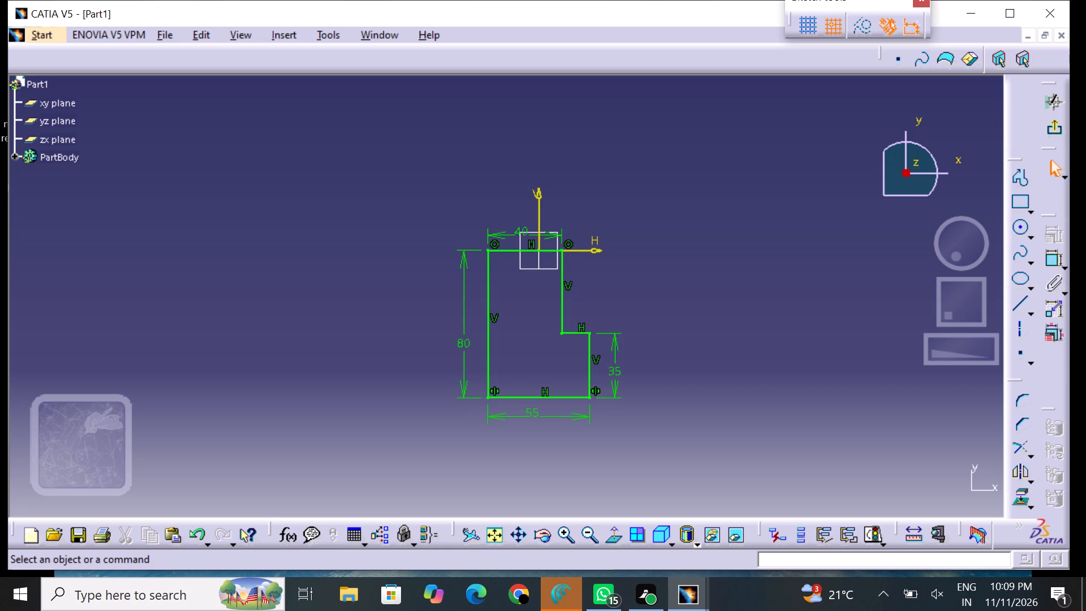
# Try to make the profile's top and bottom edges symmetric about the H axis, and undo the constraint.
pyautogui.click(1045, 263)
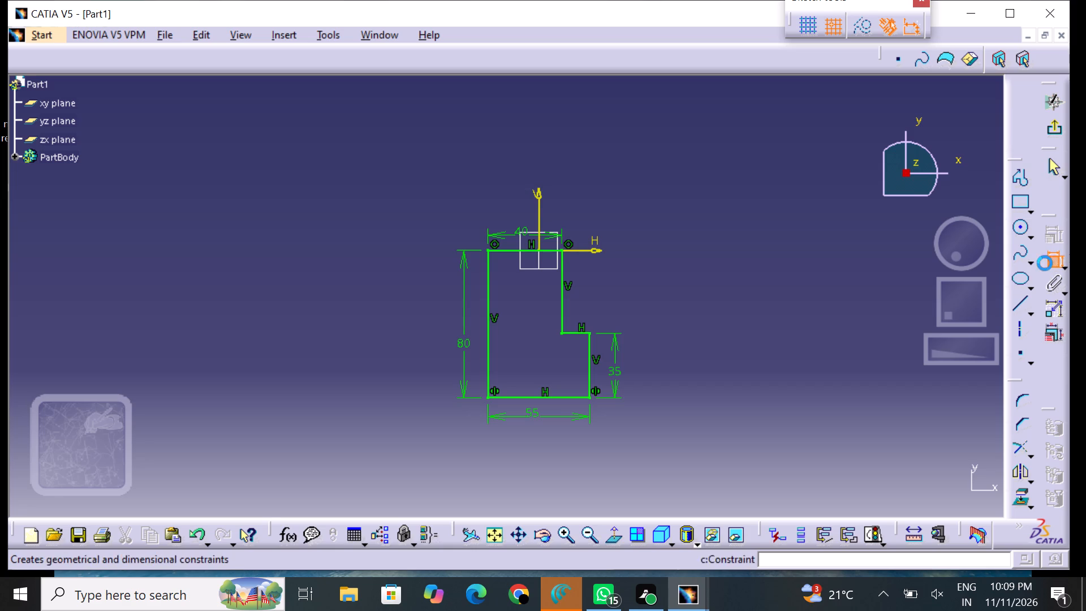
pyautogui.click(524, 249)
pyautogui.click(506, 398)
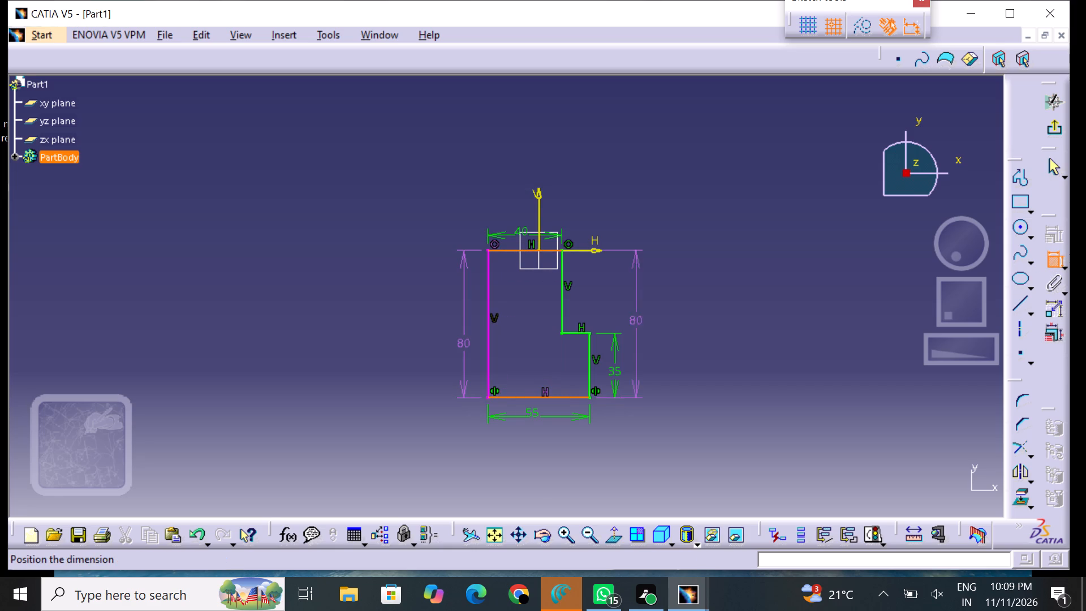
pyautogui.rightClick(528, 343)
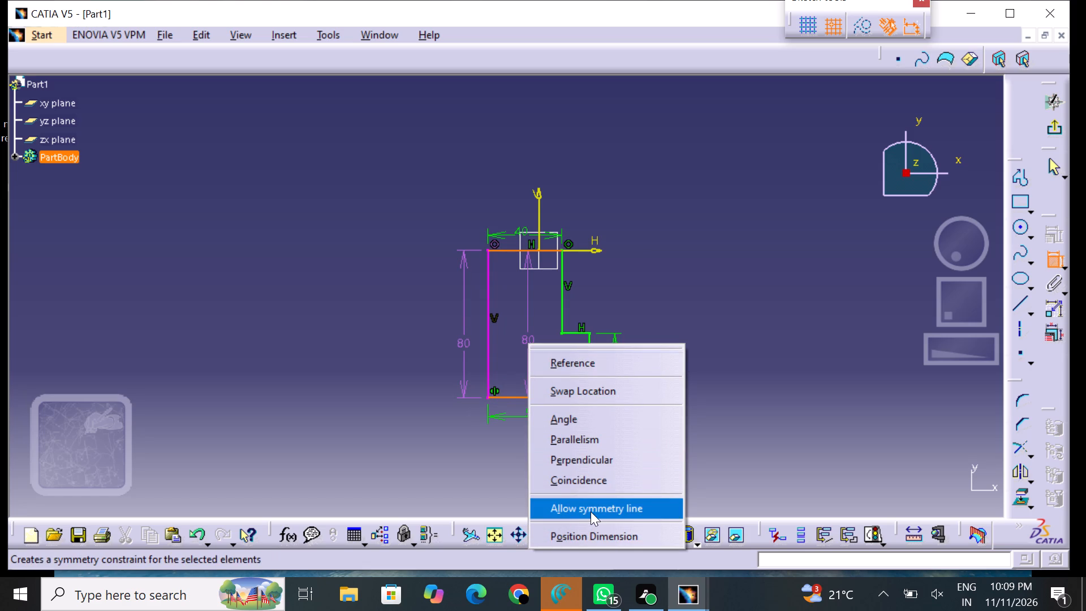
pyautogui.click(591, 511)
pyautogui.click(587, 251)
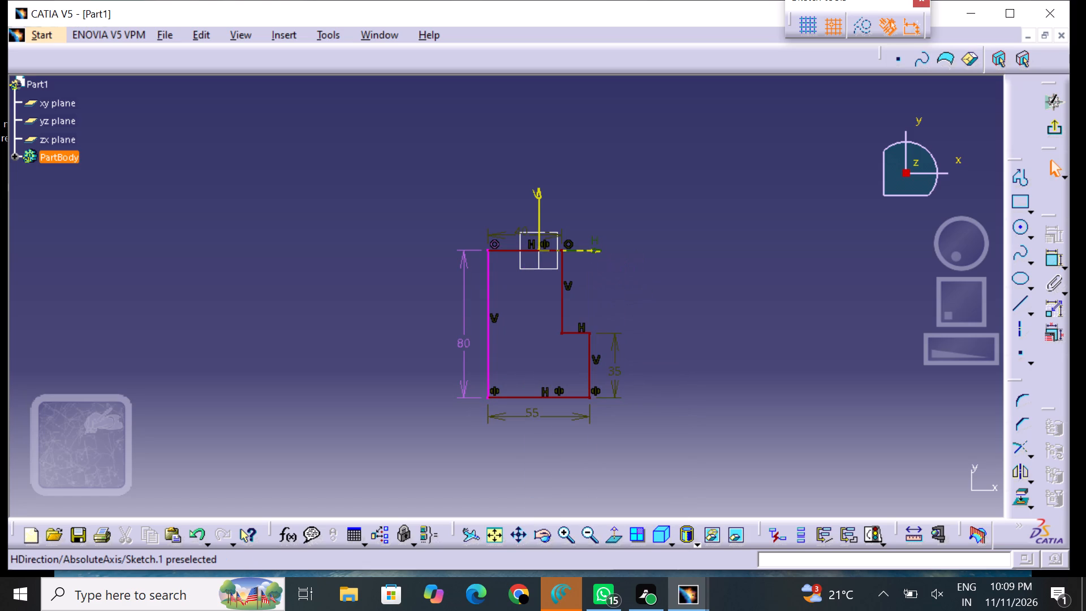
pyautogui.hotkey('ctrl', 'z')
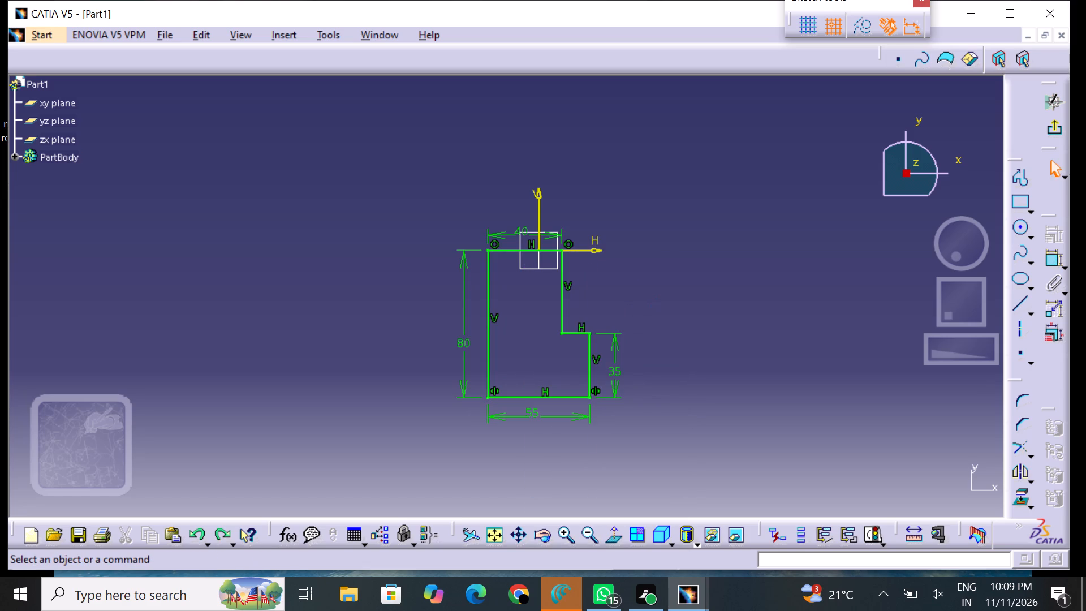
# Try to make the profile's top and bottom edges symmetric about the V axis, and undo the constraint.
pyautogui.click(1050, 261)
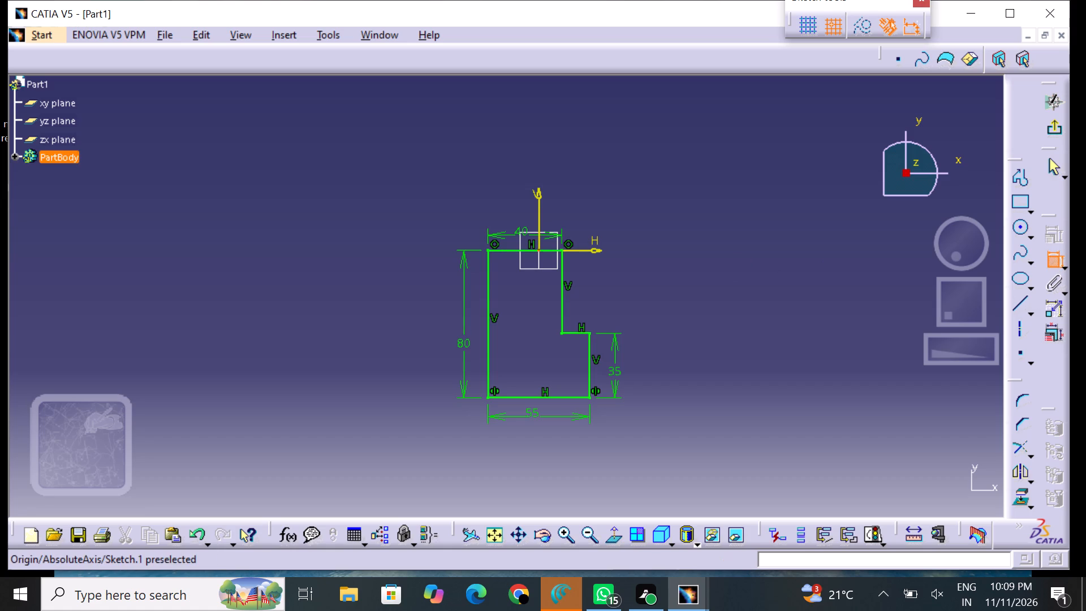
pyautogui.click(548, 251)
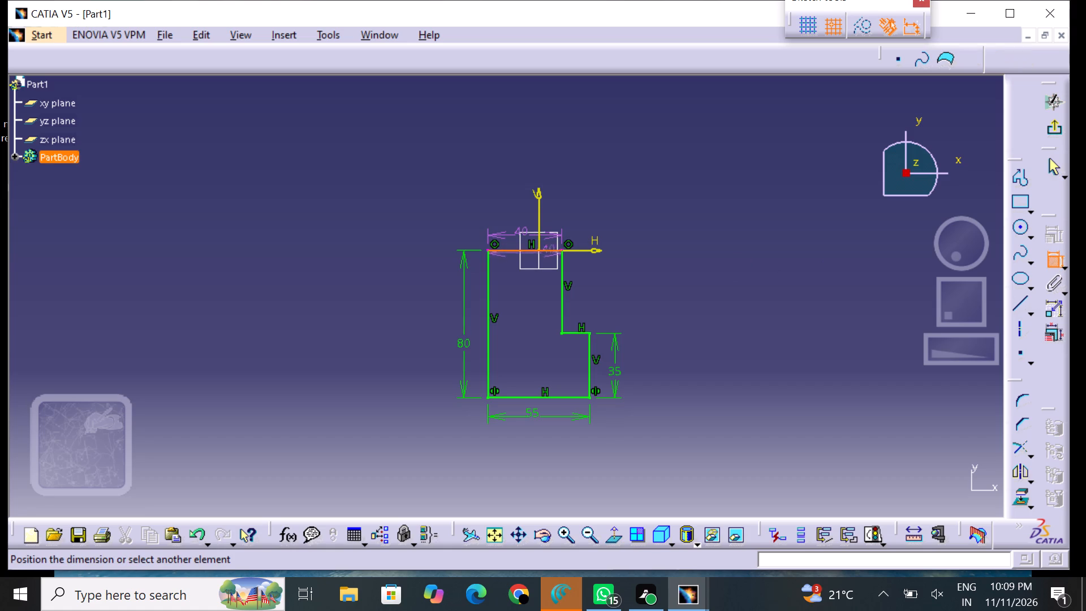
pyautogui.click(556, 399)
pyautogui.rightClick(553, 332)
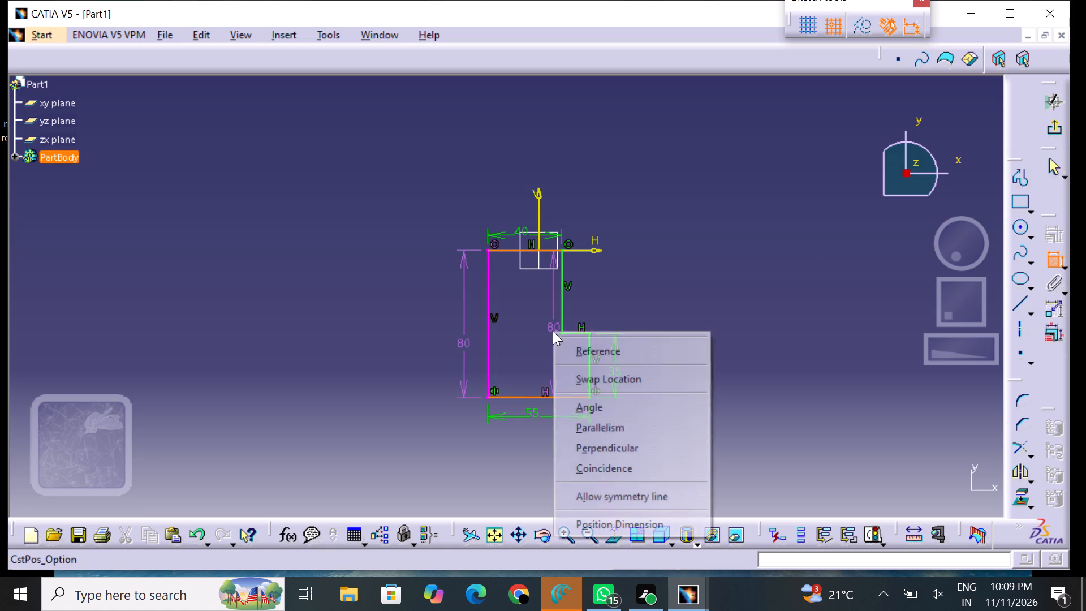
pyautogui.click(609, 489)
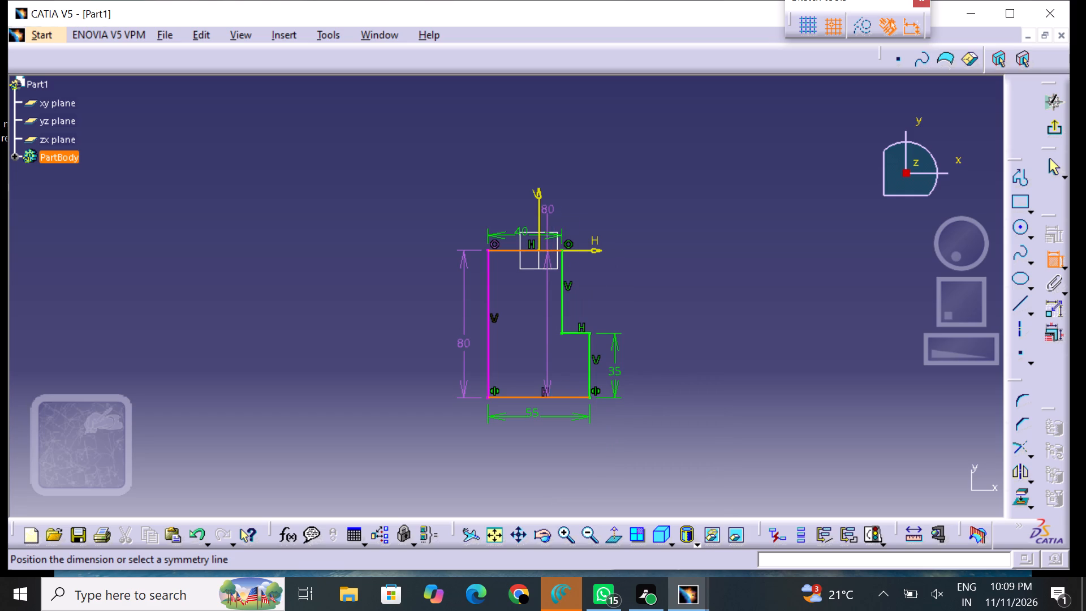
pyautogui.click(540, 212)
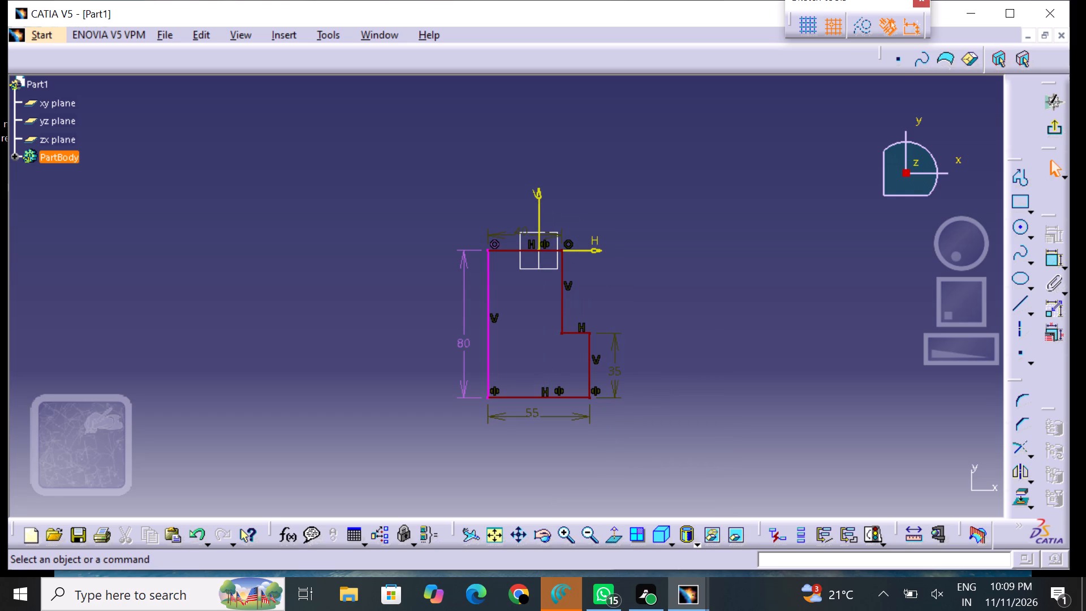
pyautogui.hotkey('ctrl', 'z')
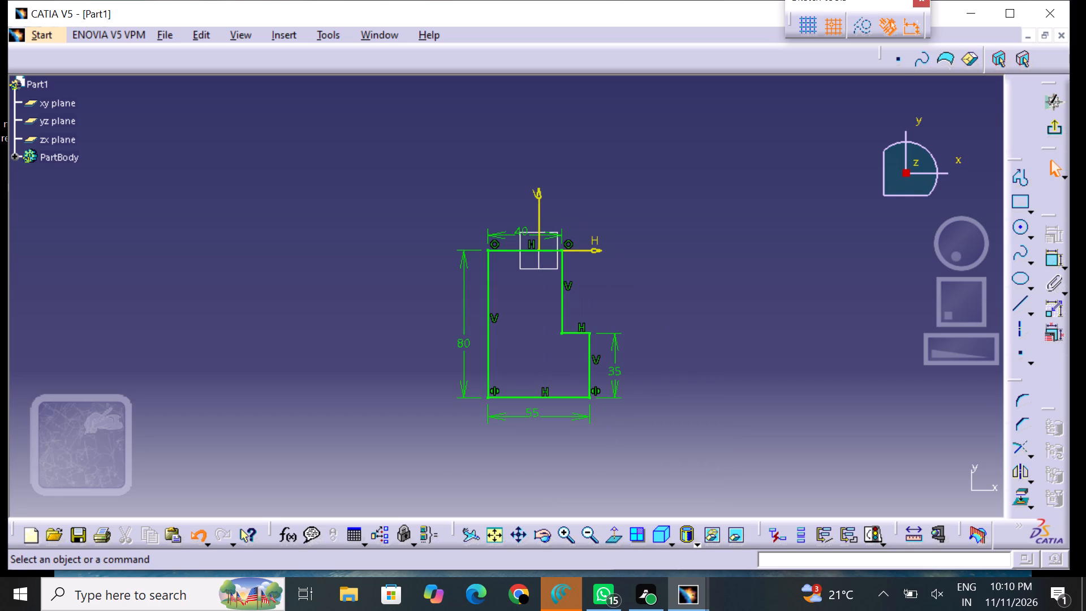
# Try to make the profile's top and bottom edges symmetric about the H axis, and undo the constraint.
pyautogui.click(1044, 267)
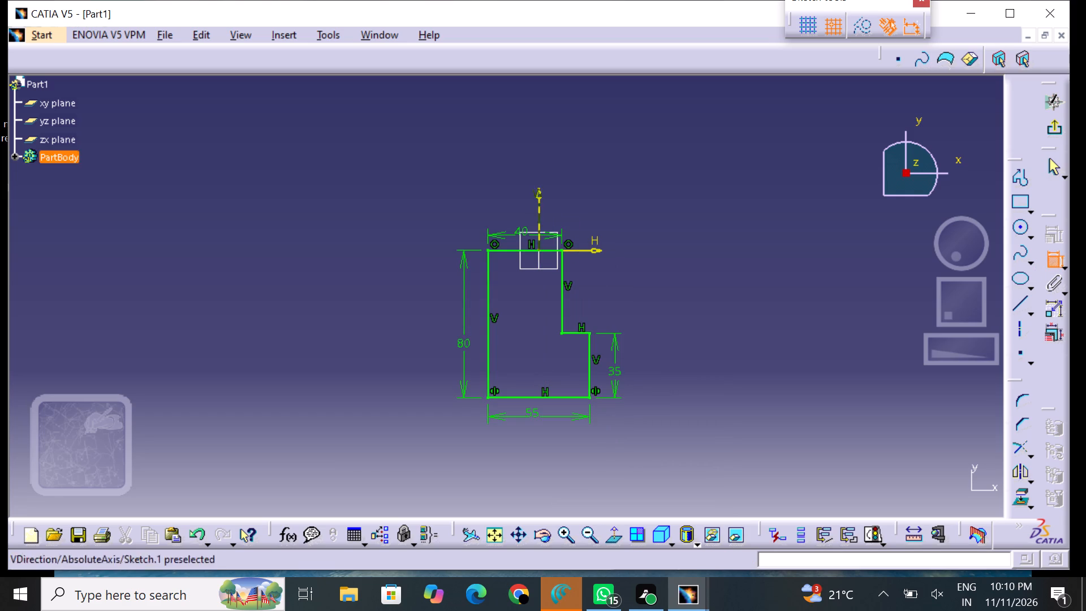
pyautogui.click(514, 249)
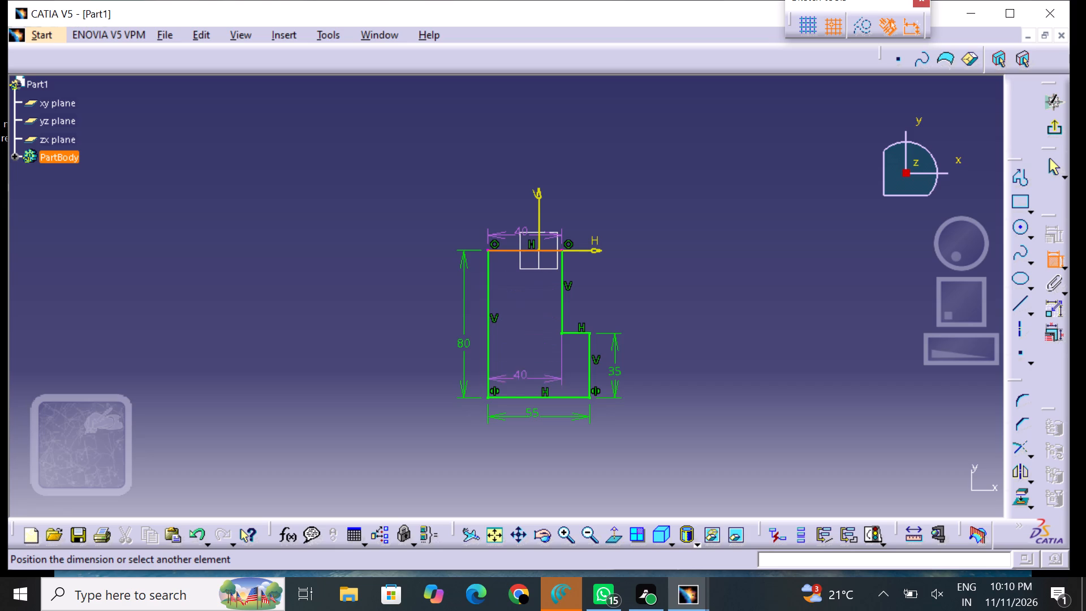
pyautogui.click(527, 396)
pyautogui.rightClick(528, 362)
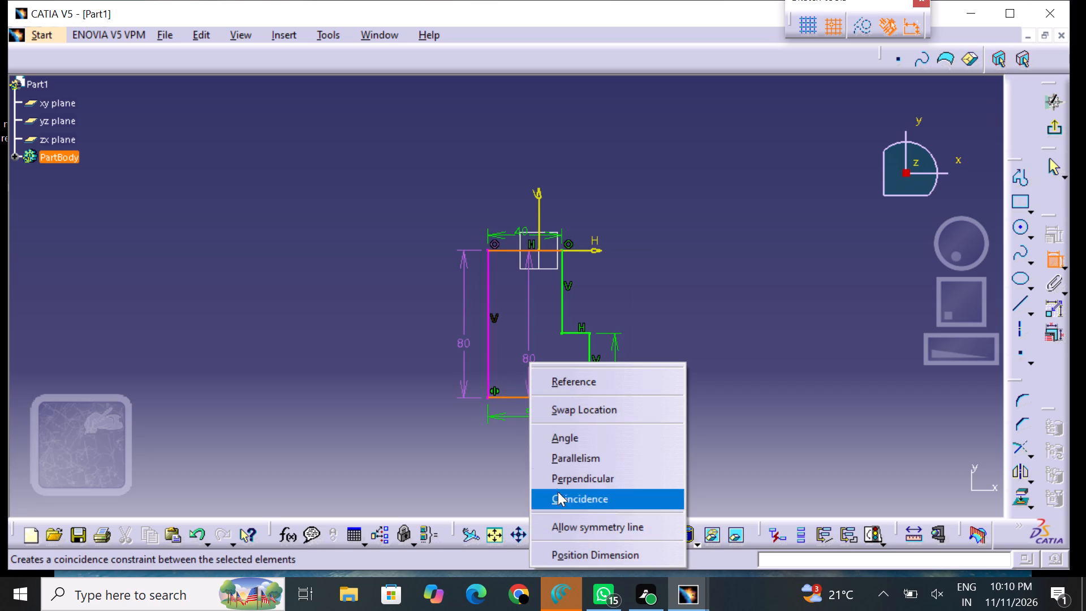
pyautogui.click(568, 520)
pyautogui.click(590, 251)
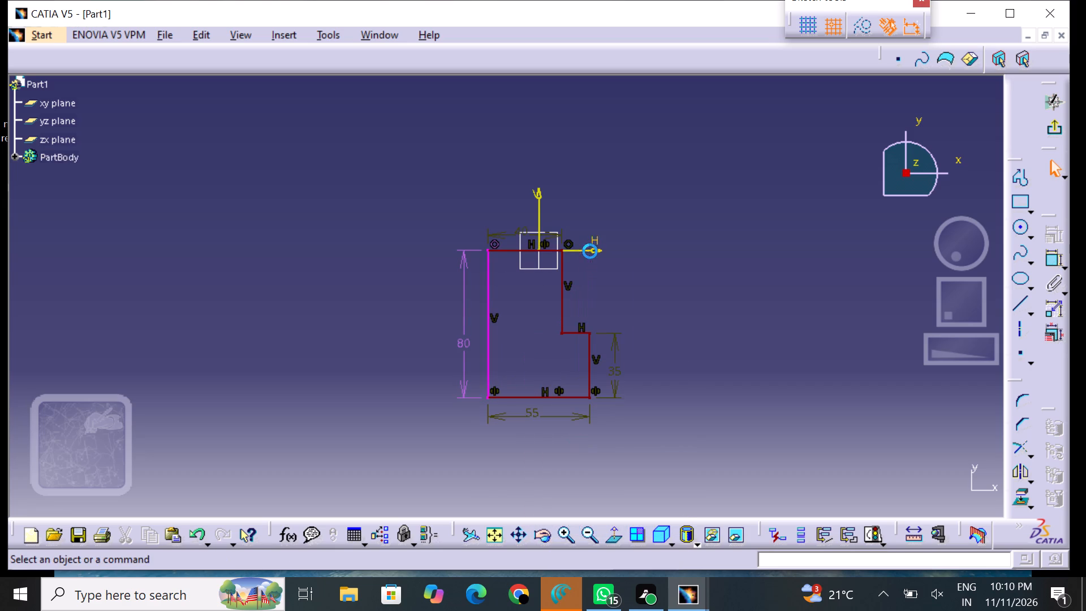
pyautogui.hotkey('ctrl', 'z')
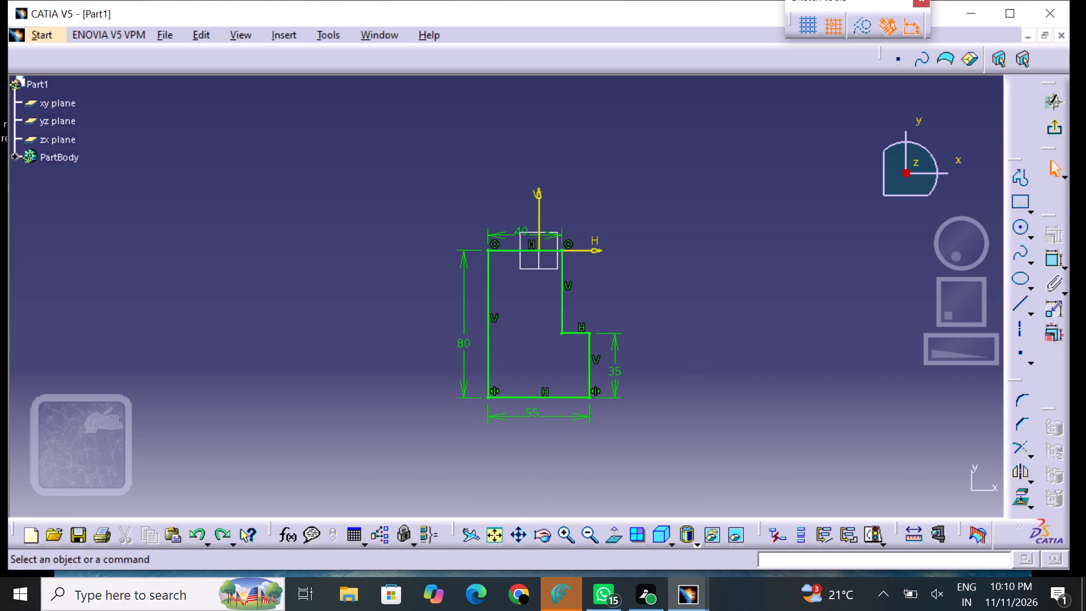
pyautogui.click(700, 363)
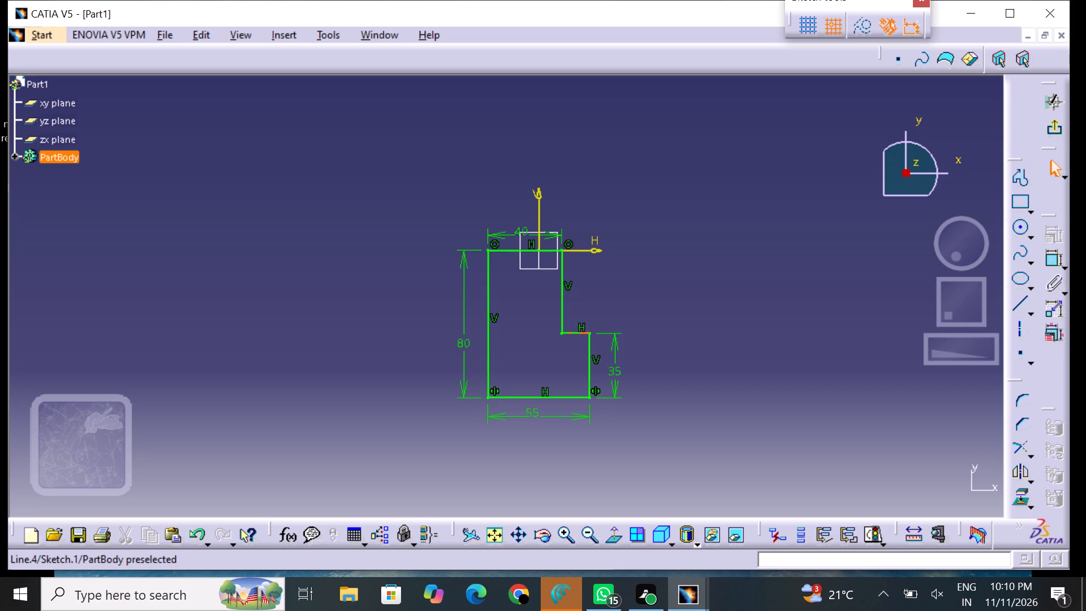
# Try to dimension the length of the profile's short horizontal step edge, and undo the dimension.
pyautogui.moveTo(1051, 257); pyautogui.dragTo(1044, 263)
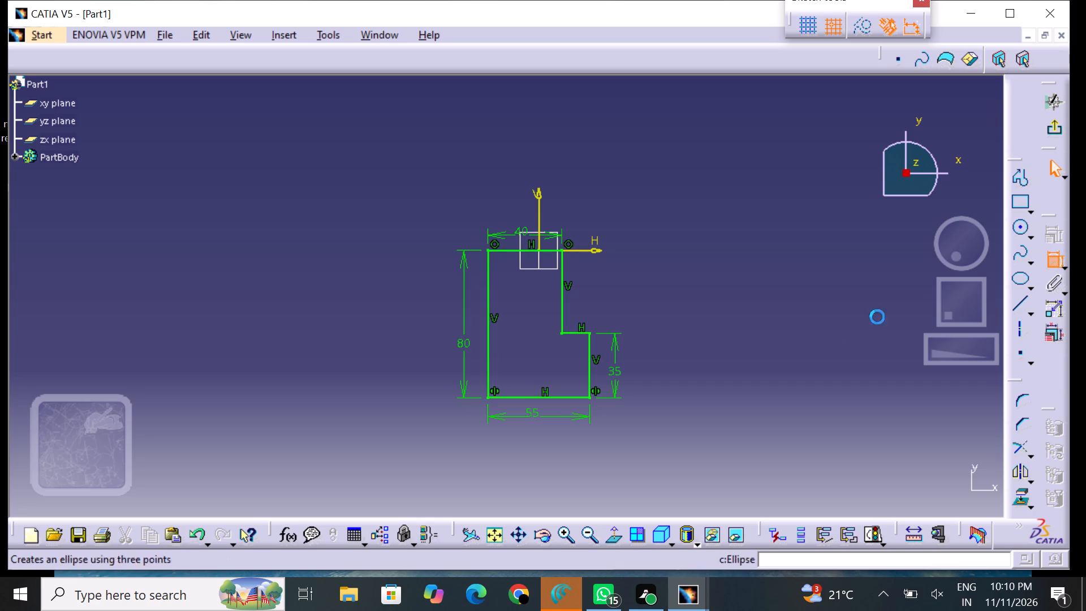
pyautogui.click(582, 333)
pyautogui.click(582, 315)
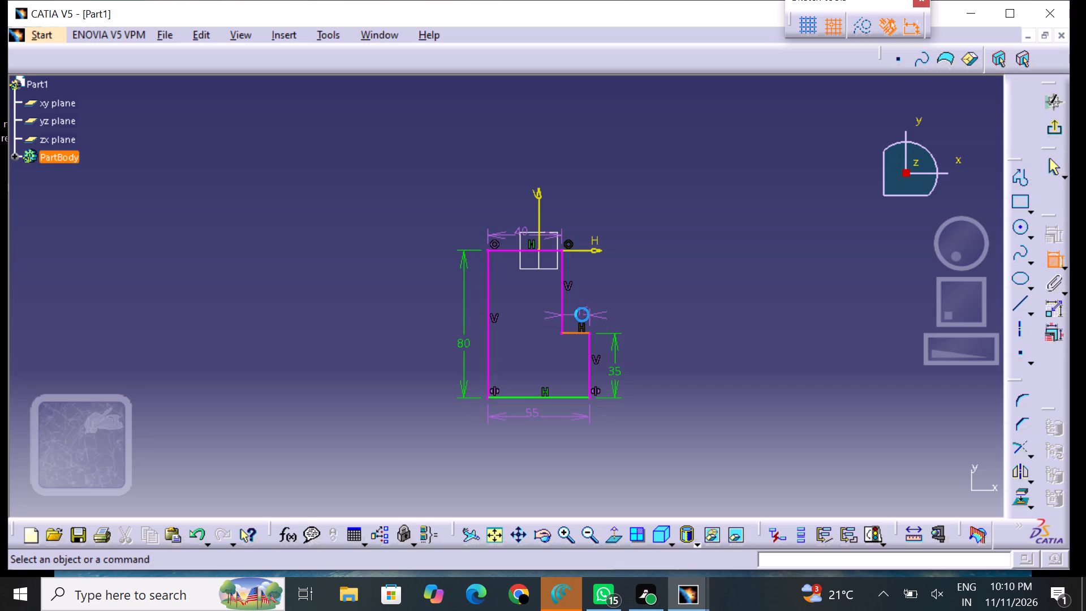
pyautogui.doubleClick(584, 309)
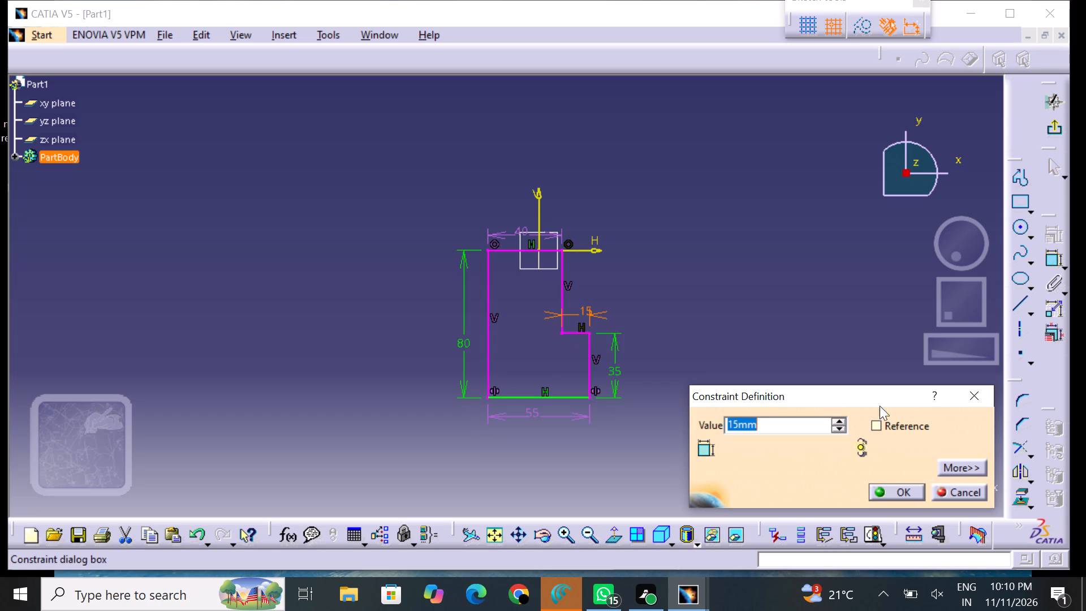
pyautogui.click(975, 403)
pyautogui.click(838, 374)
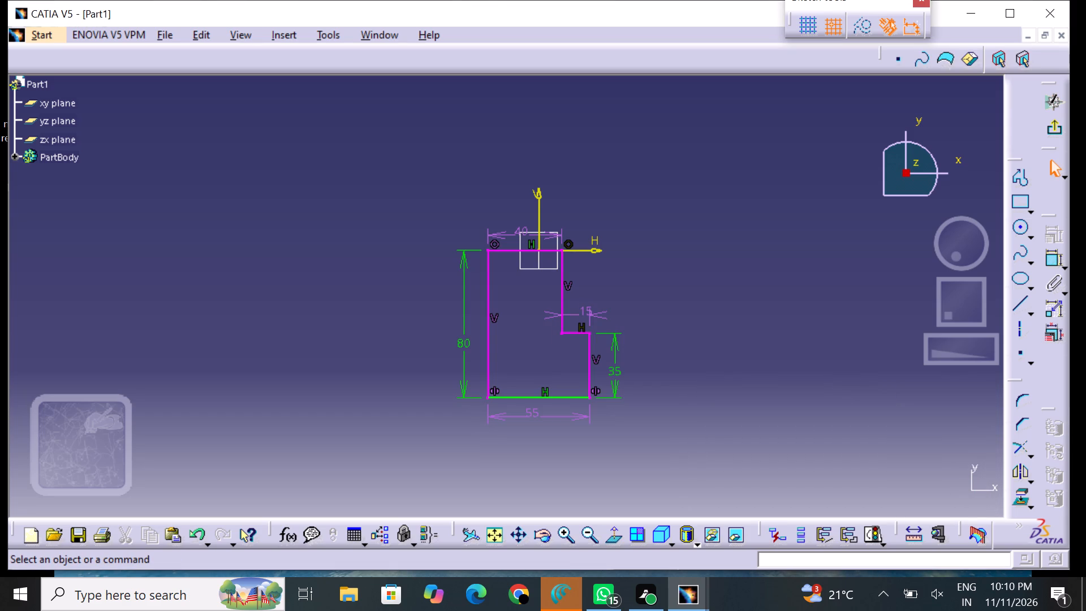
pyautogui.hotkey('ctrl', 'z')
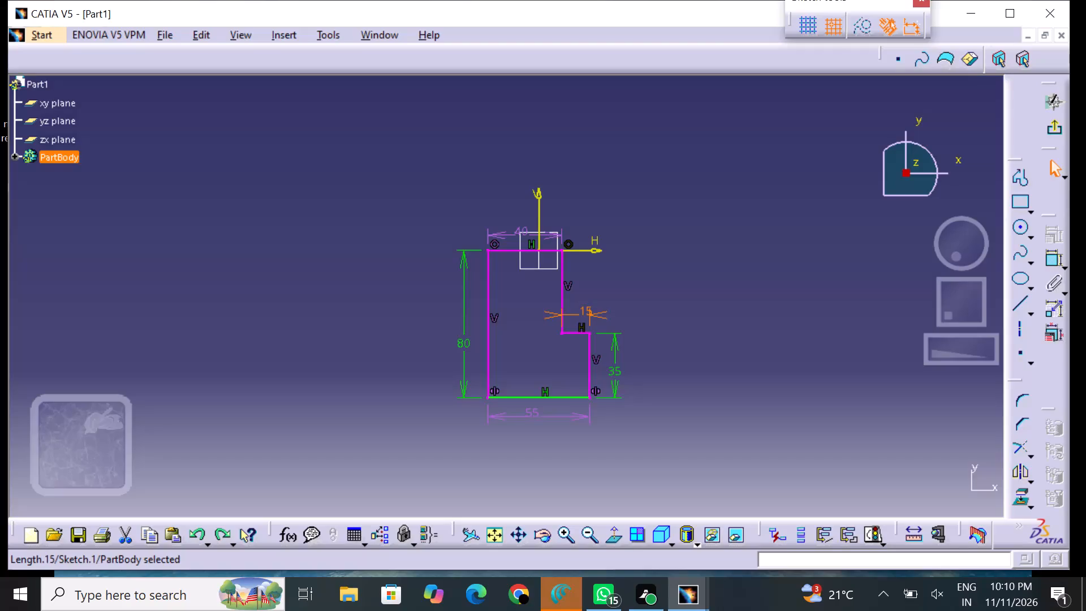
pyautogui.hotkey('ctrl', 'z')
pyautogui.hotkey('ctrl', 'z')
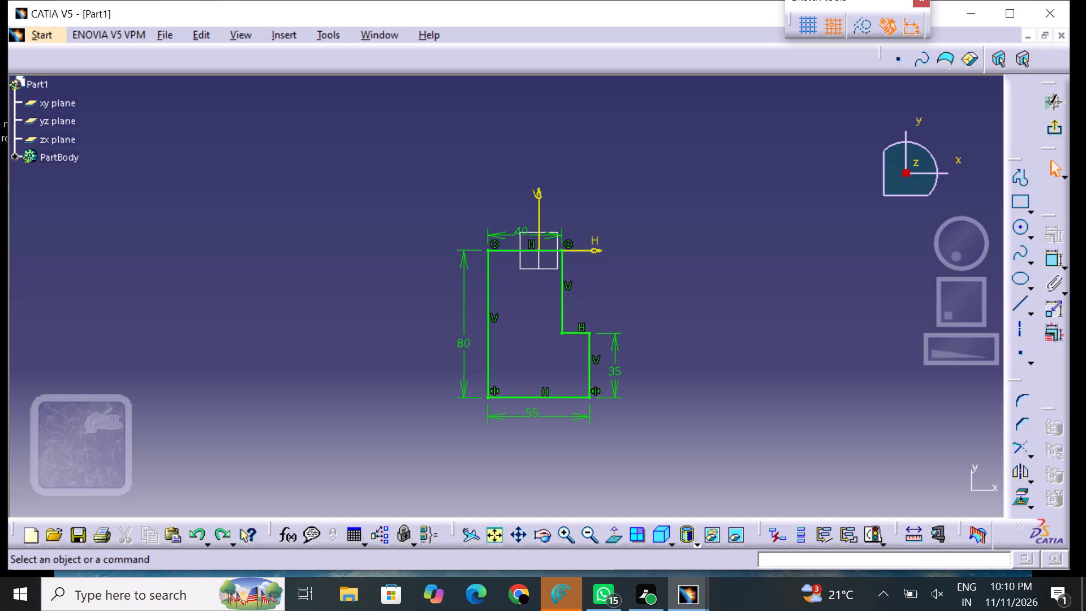
# Set the length of the profile's bottom edge to 85 mm.
pyautogui.doubleClick(536, 414)
pyautogui.doubleClick(538, 416)
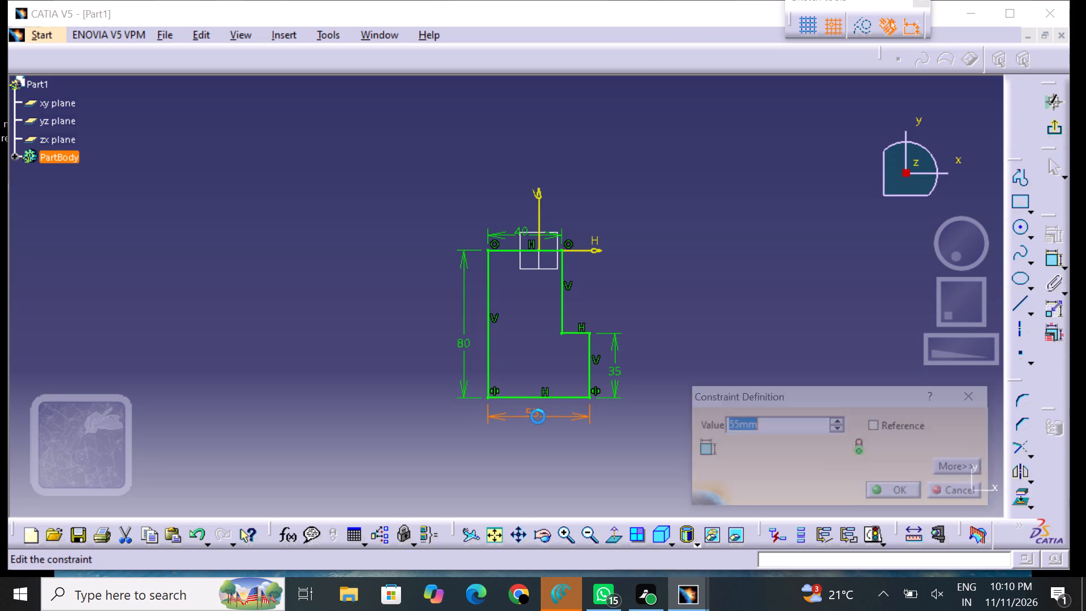
pyautogui.press('BackSpace')
pyautogui.write('85')
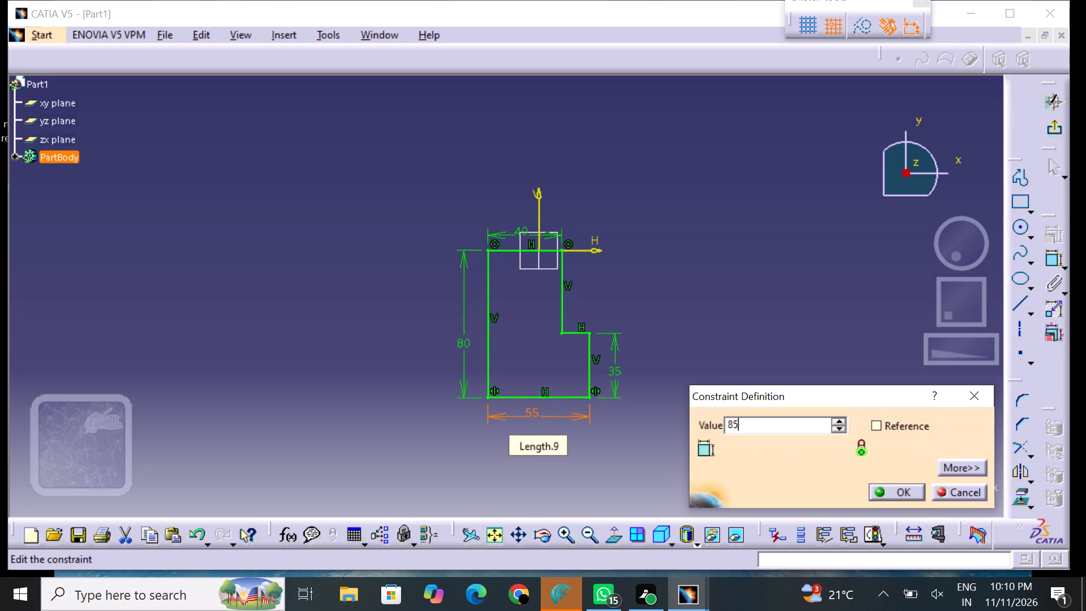
pyautogui.press('Return')
pyautogui.click(766, 409)
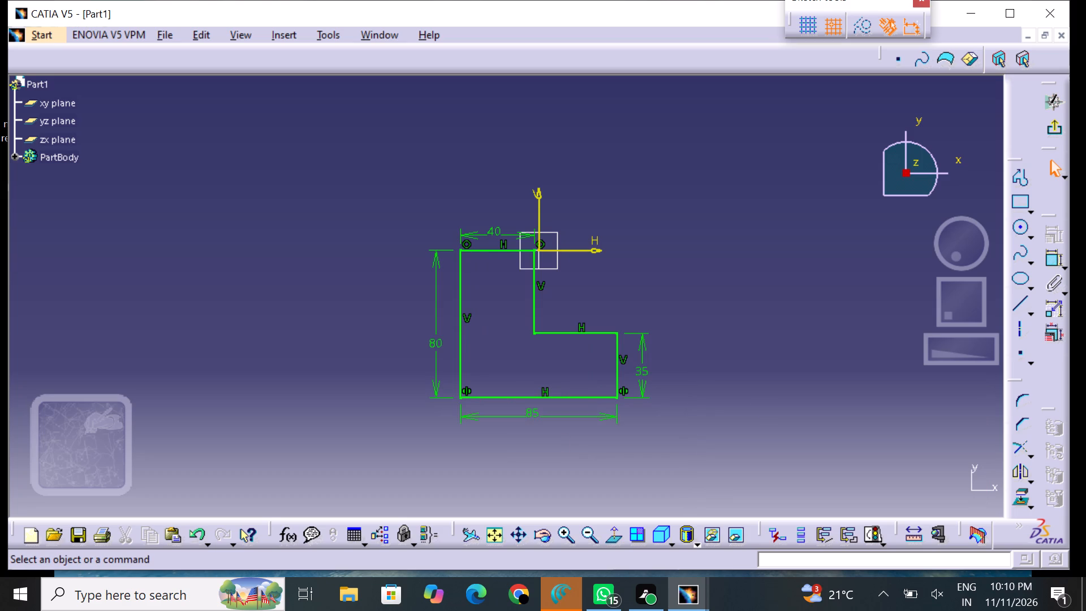
# Exit the sketch and extrude the L-shaped profile as a pad with a length of 55 mm.
pyautogui.click(1057, 128)
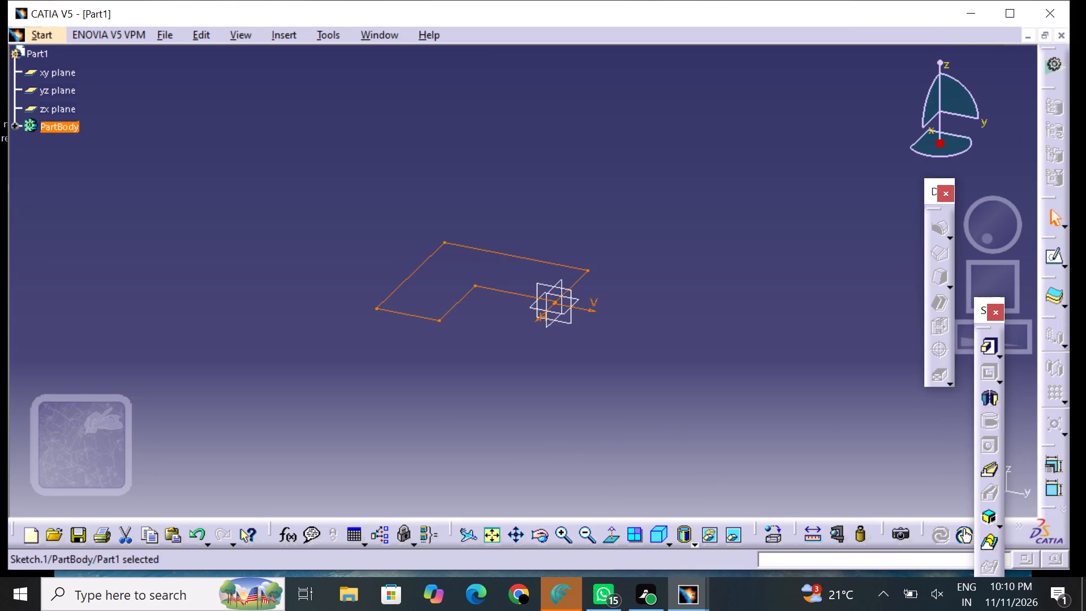
pyautogui.click(990, 351)
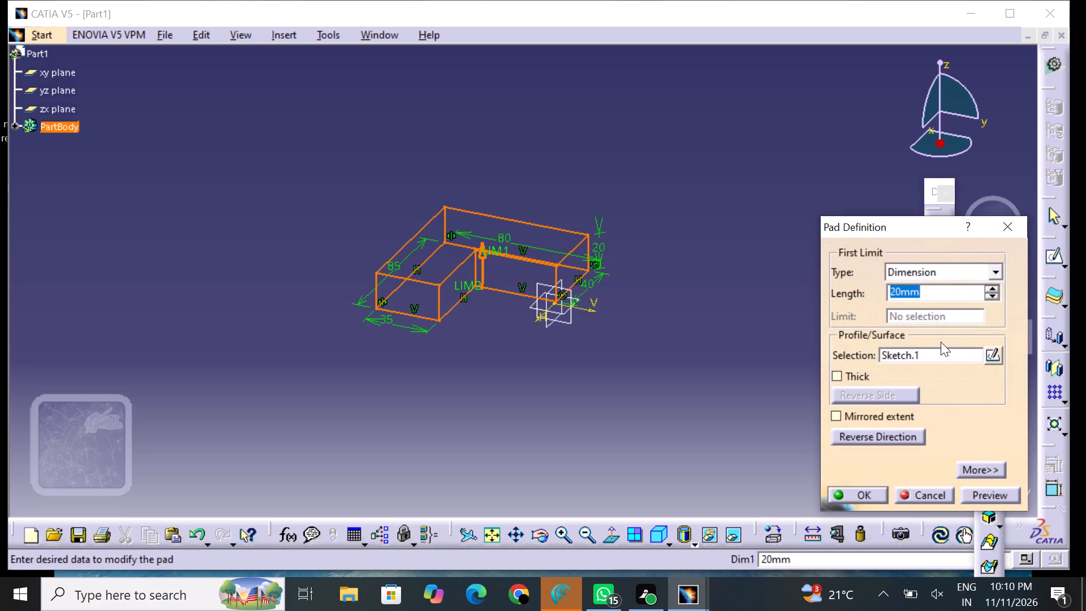
pyautogui.press('BackSpace')
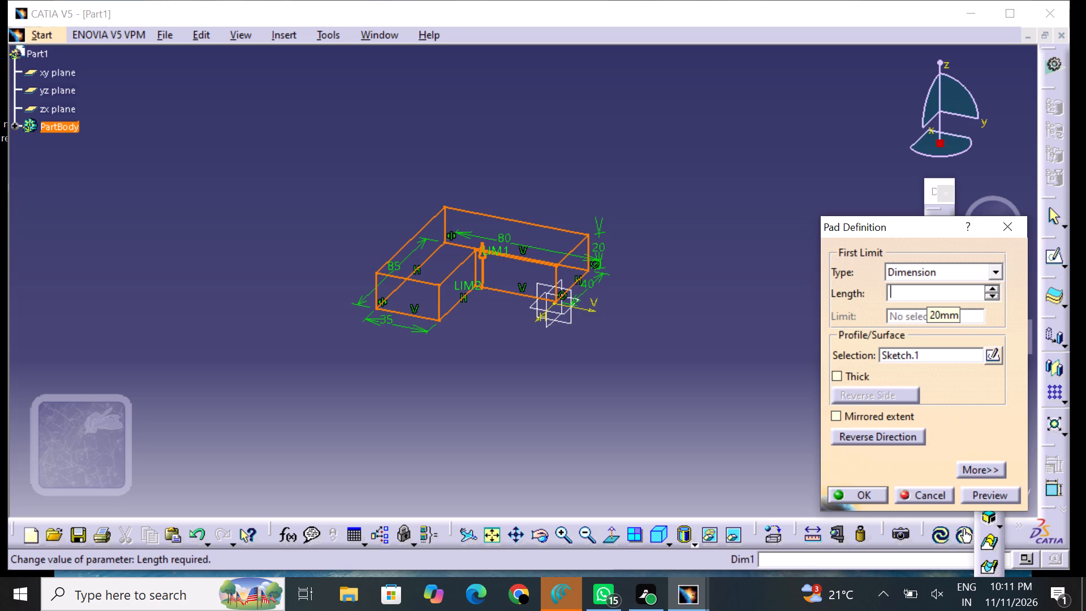
pyautogui.write('55')
pyautogui.press('Return')
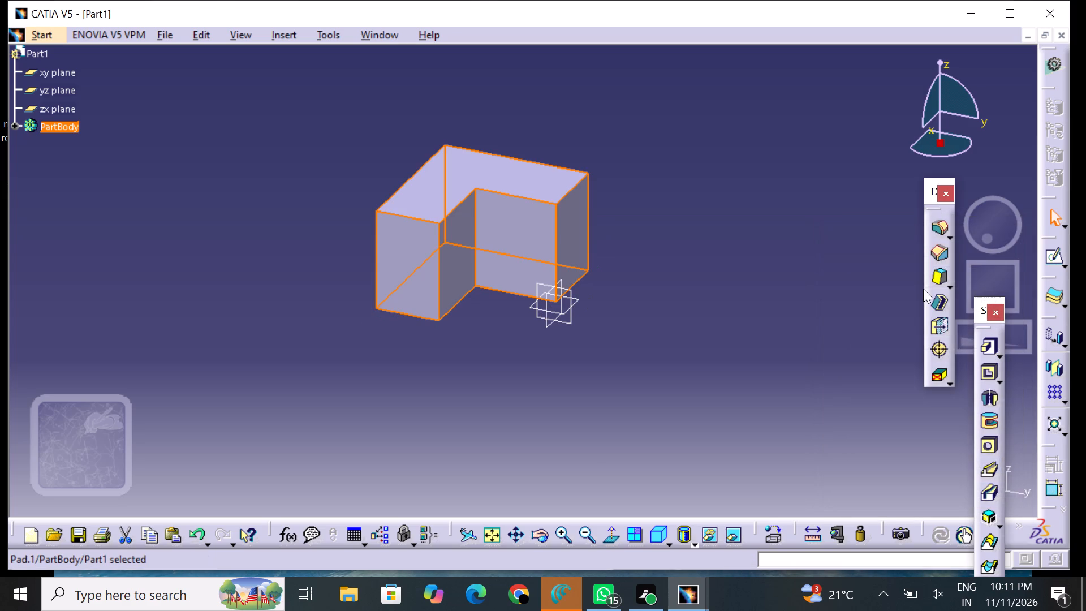
pyautogui.click(664, 339)
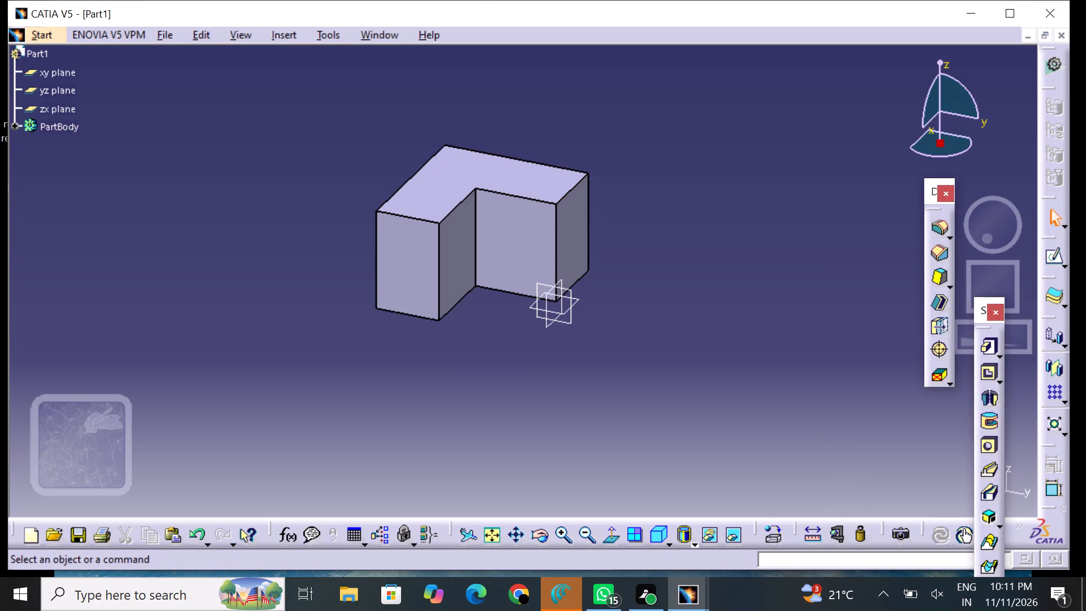
# Examine the extruded L-shaped solid from several sides.
pyautogui.moveTo(474, 122); pyautogui.dragTo(583, 402, button='middle')
pyautogui.moveTo(471, 122); pyautogui.dragTo(583, 402, button='right')
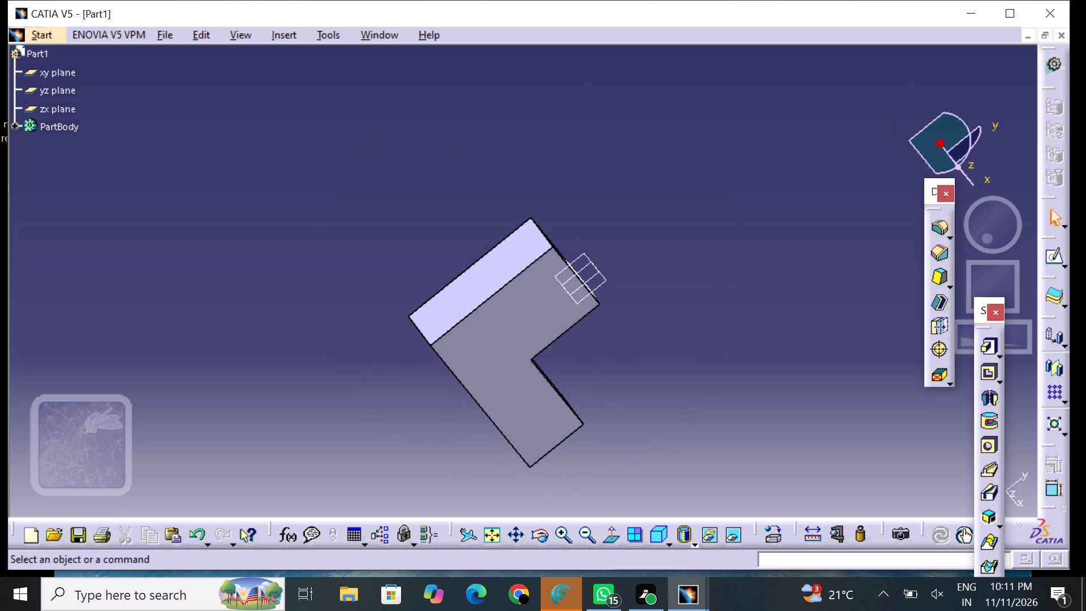
pyautogui.moveTo(596, 295); pyautogui.dragTo(328, 238, button='middle')
pyautogui.moveTo(598, 295); pyautogui.dragTo(328, 238, button='right')
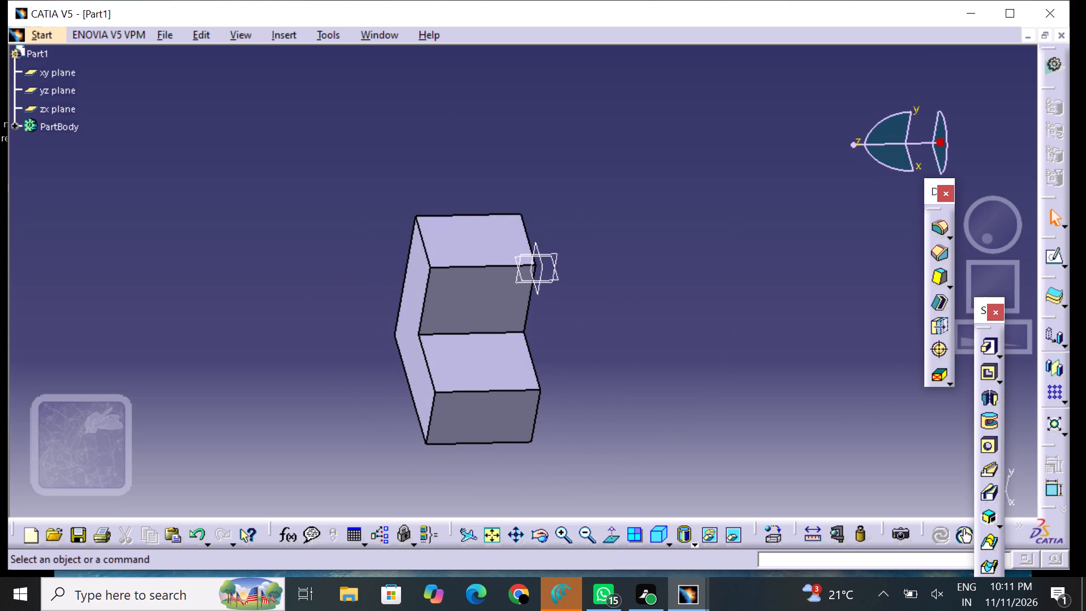
pyautogui.moveTo(508, 470); pyautogui.dragTo(622, 421, button='middle')
pyautogui.moveTo(508, 472); pyautogui.dragTo(622, 421, button='right')
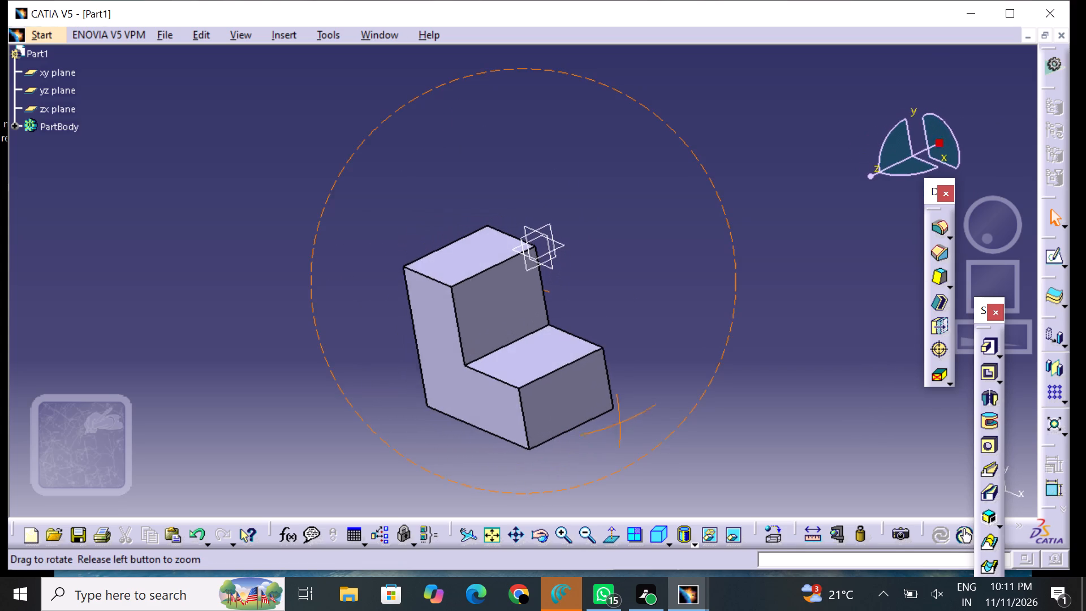
pyautogui.moveTo(622, 421); pyautogui.dragTo(623, 420, button='right')
pyautogui.moveTo(622, 421); pyautogui.dragTo(623, 420, button='middle')
pyautogui.moveTo(486, 457); pyautogui.dragTo(509, 476, button='middle')
pyautogui.moveTo(493, 485); pyautogui.dragTo(511, 470, button='right')
pyautogui.moveTo(397, 373); pyautogui.dragTo(398, 373, button='middle')
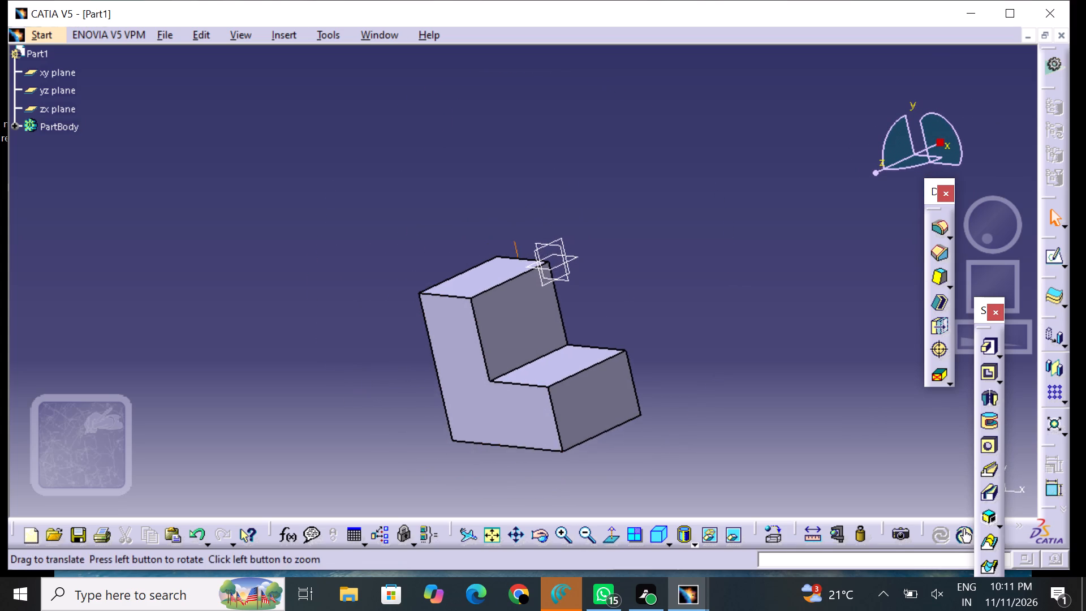
pyautogui.moveTo(398, 373); pyautogui.dragTo(428, 352, button='middle')
pyautogui.moveTo(399, 372); pyautogui.dragTo(427, 351, button='right')
pyautogui.moveTo(632, 406); pyautogui.dragTo(626, 483, button='middle')
pyautogui.moveTo(632, 418); pyautogui.dragTo(626, 483, button='right')
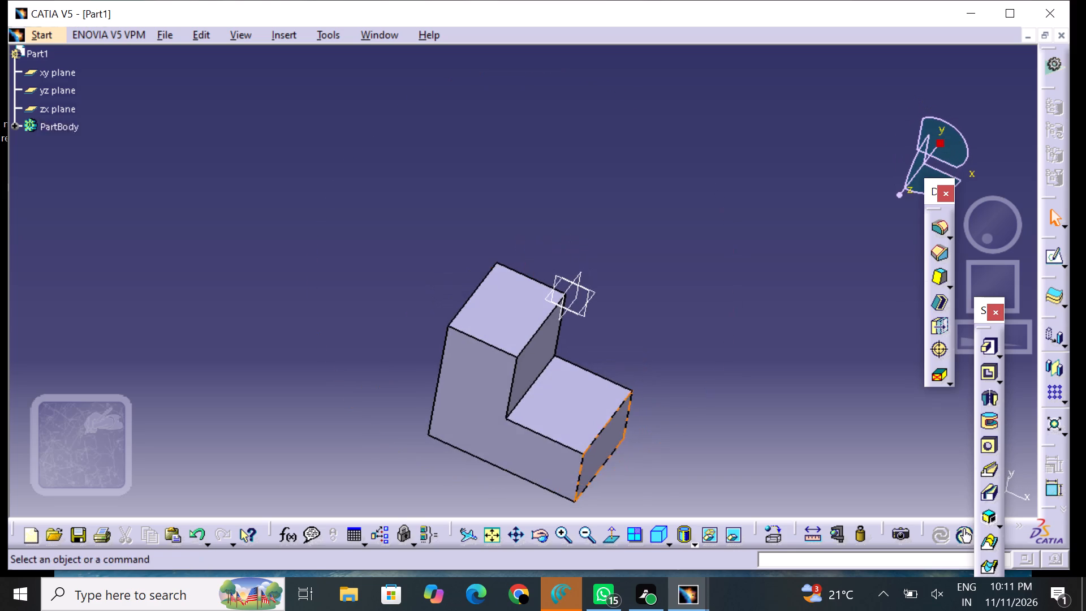
pyautogui.moveTo(531, 430); pyautogui.dragTo(496, 341, button='middle')
pyautogui.middleClick(503, 424)
pyautogui.rightClick(504, 424)
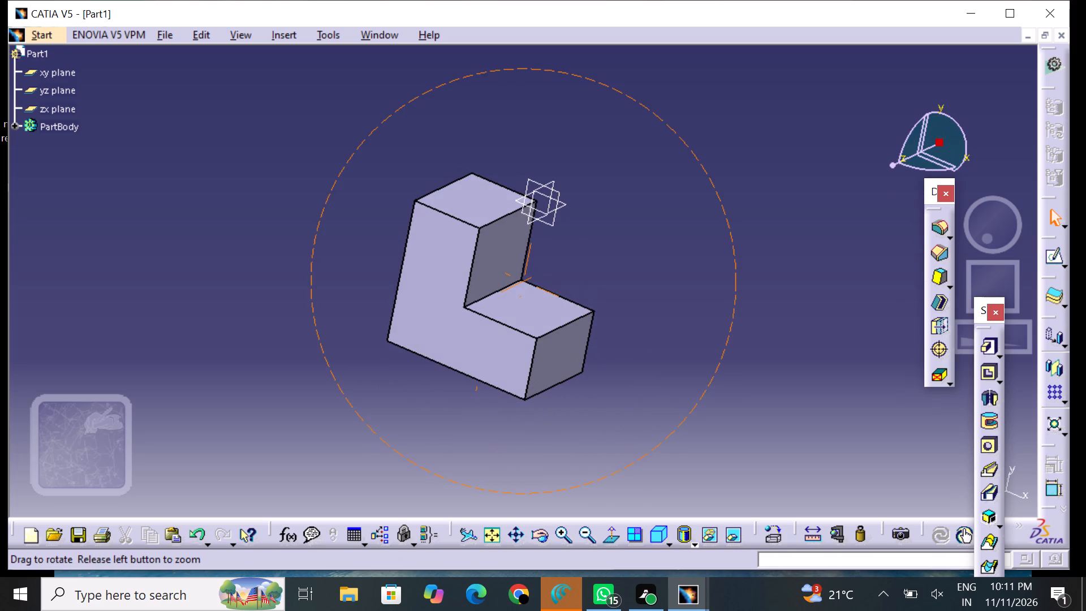
pyautogui.scroll(1, 482, 353)
pyautogui.middleClick(468, 380)
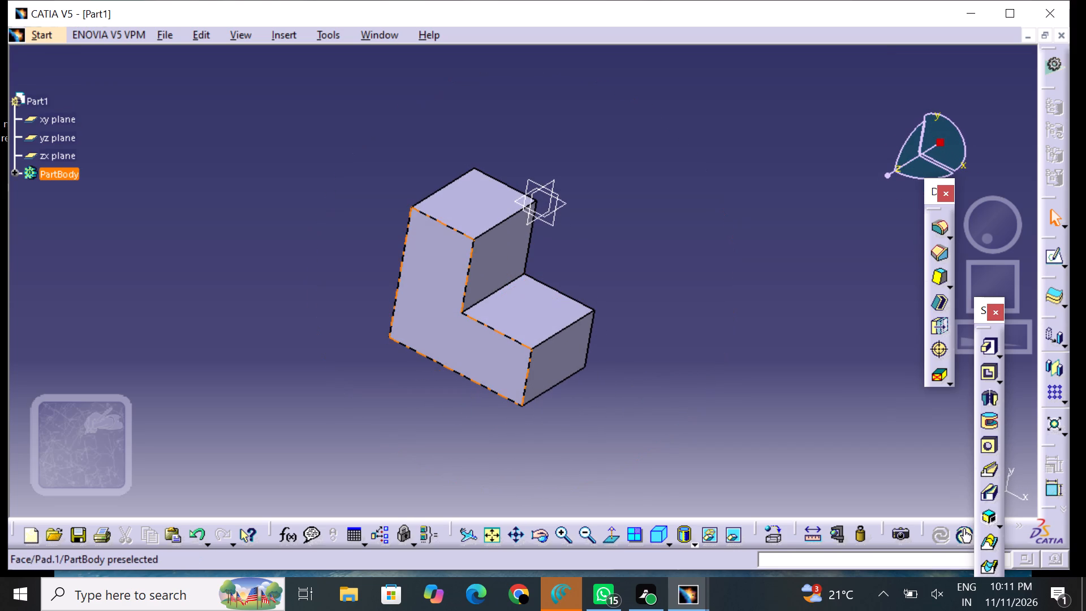
pyautogui.moveTo(632, 436); pyautogui.dragTo(603, 424, button='middle')
pyautogui.moveTo(632, 437); pyautogui.dragTo(601, 427, button='right')
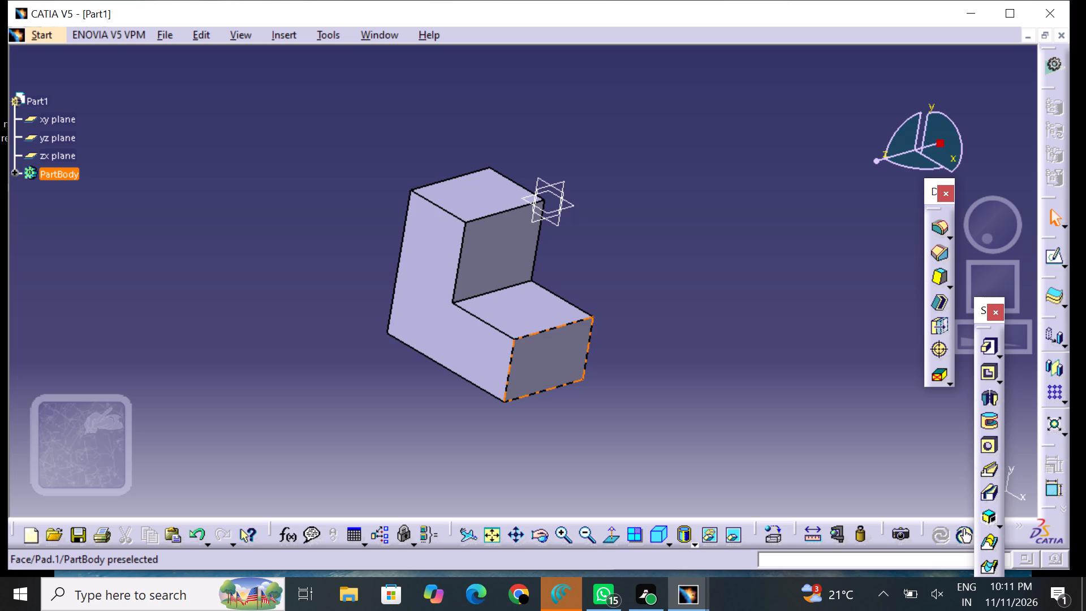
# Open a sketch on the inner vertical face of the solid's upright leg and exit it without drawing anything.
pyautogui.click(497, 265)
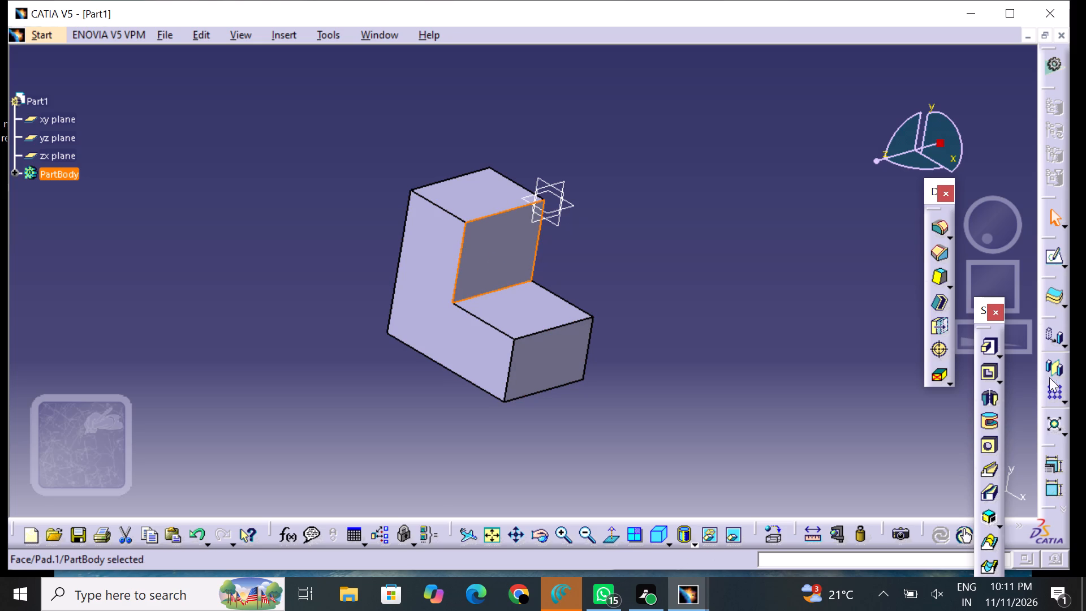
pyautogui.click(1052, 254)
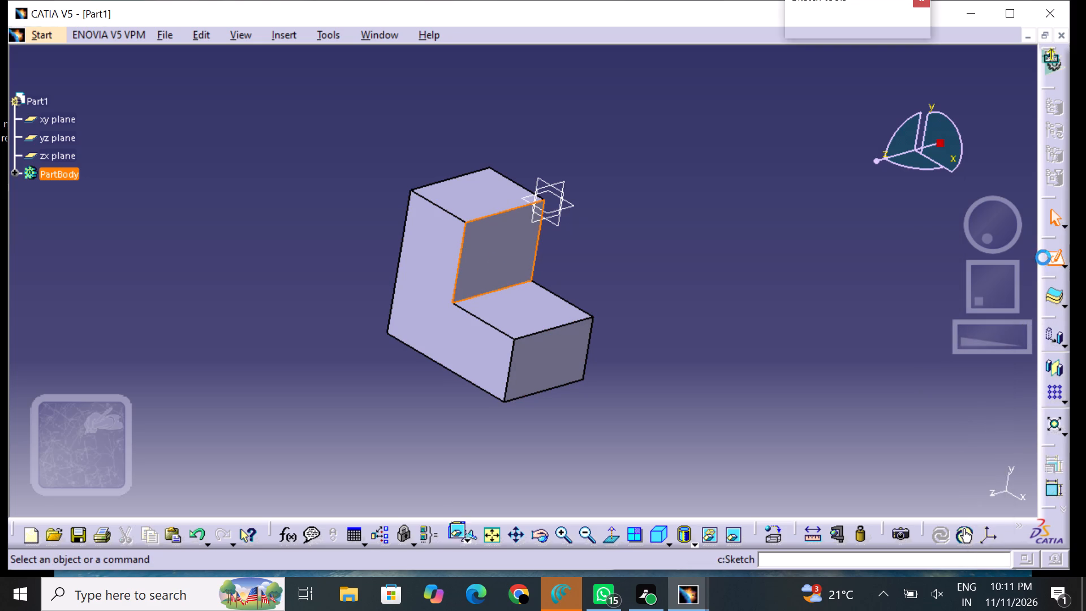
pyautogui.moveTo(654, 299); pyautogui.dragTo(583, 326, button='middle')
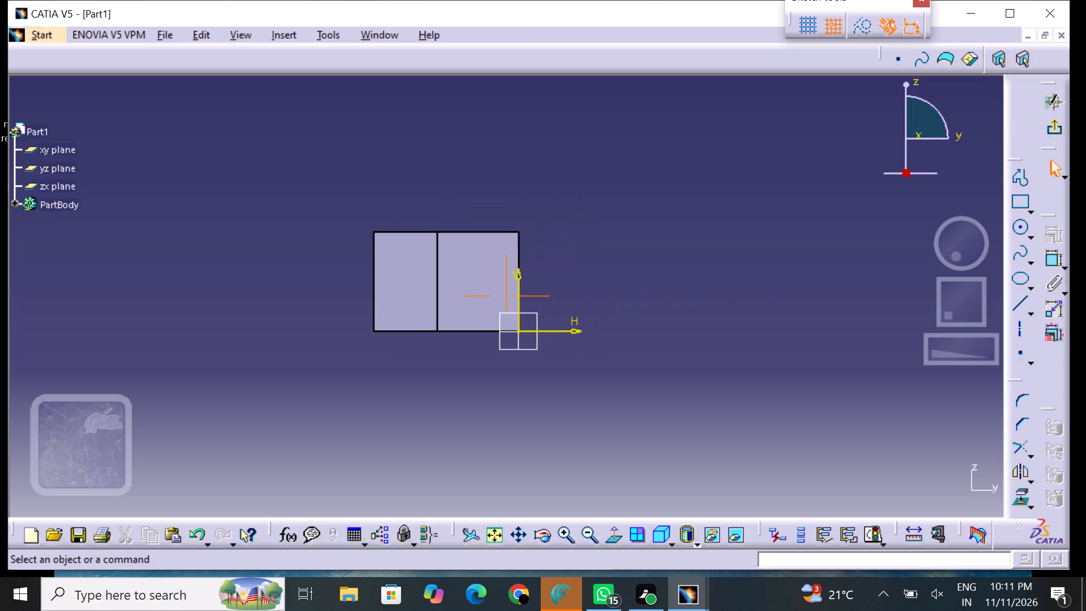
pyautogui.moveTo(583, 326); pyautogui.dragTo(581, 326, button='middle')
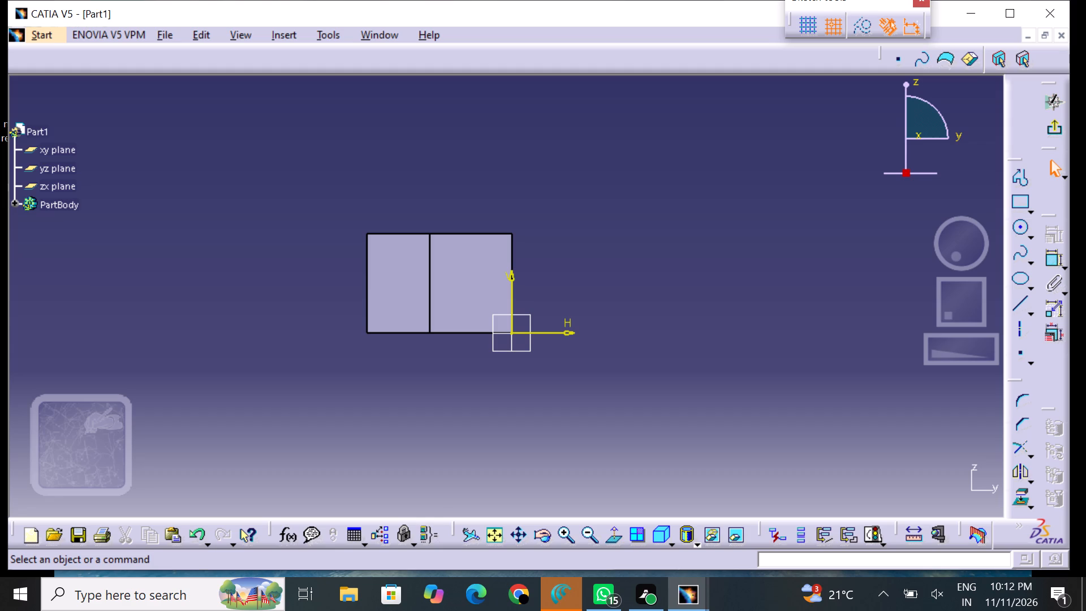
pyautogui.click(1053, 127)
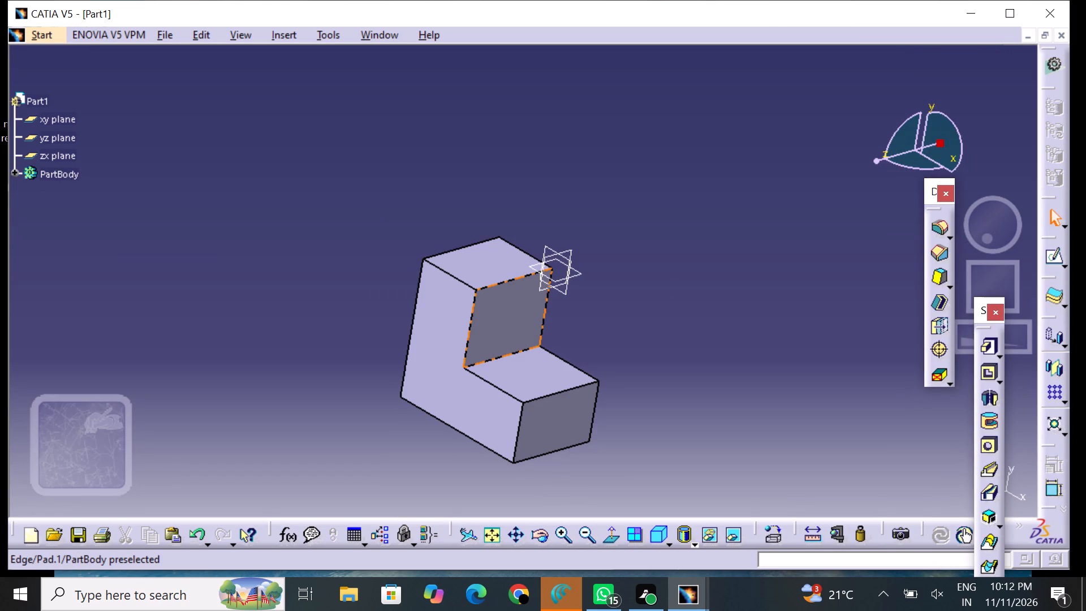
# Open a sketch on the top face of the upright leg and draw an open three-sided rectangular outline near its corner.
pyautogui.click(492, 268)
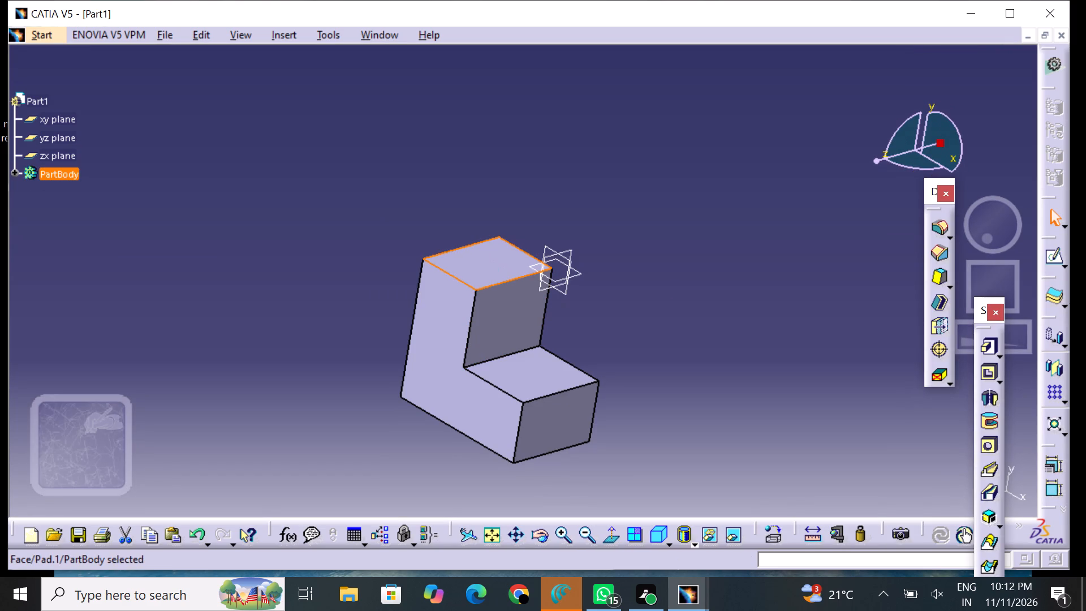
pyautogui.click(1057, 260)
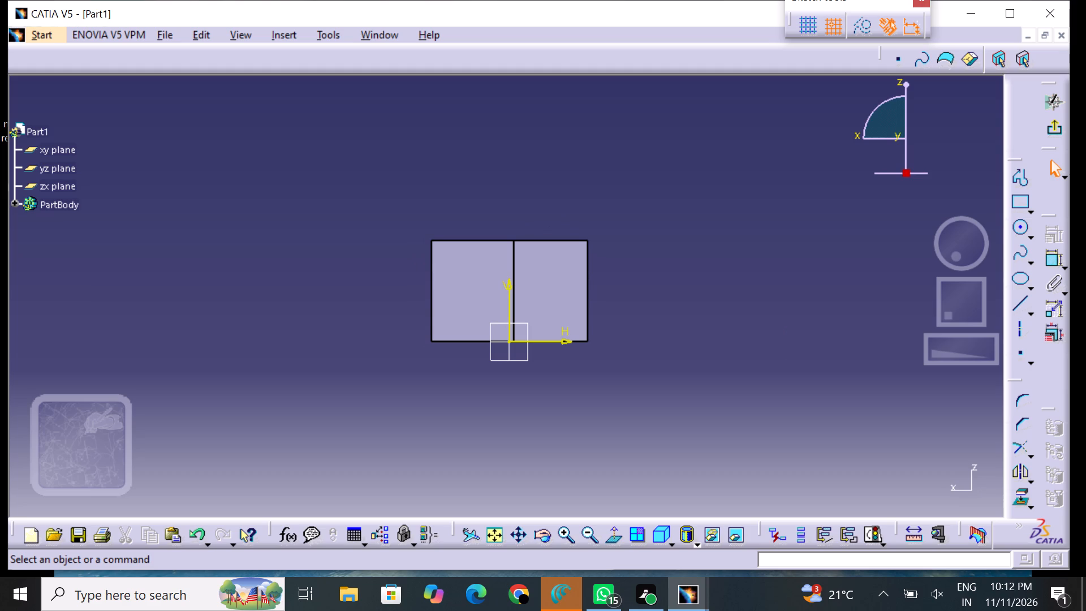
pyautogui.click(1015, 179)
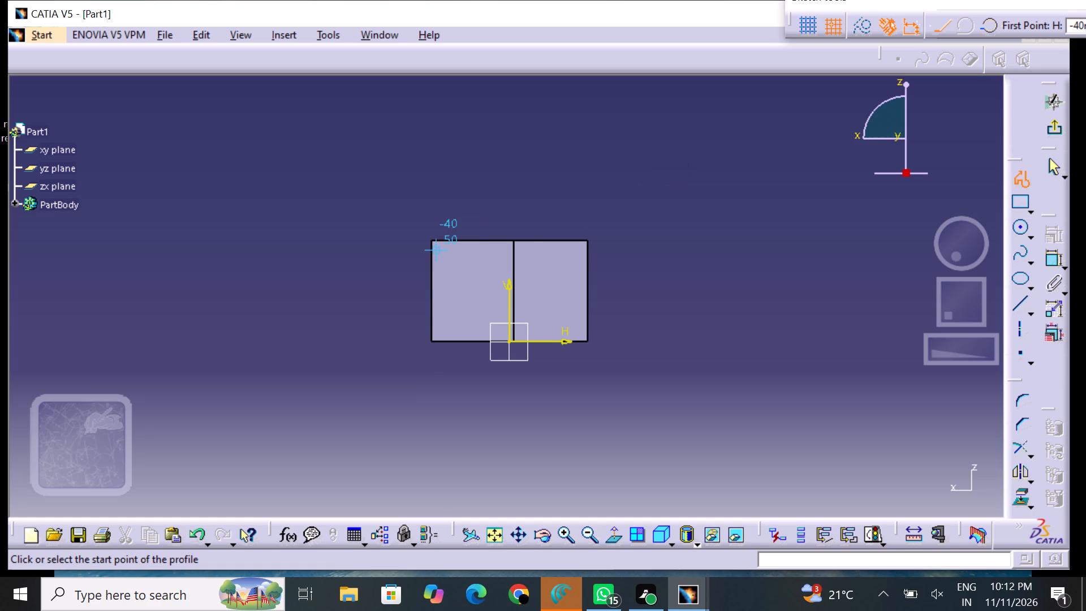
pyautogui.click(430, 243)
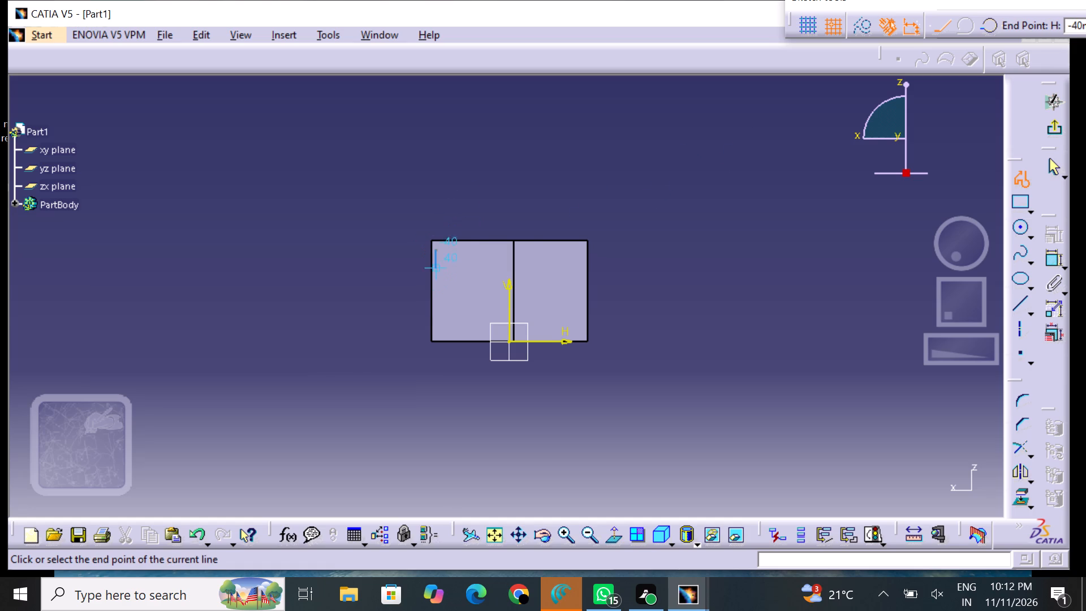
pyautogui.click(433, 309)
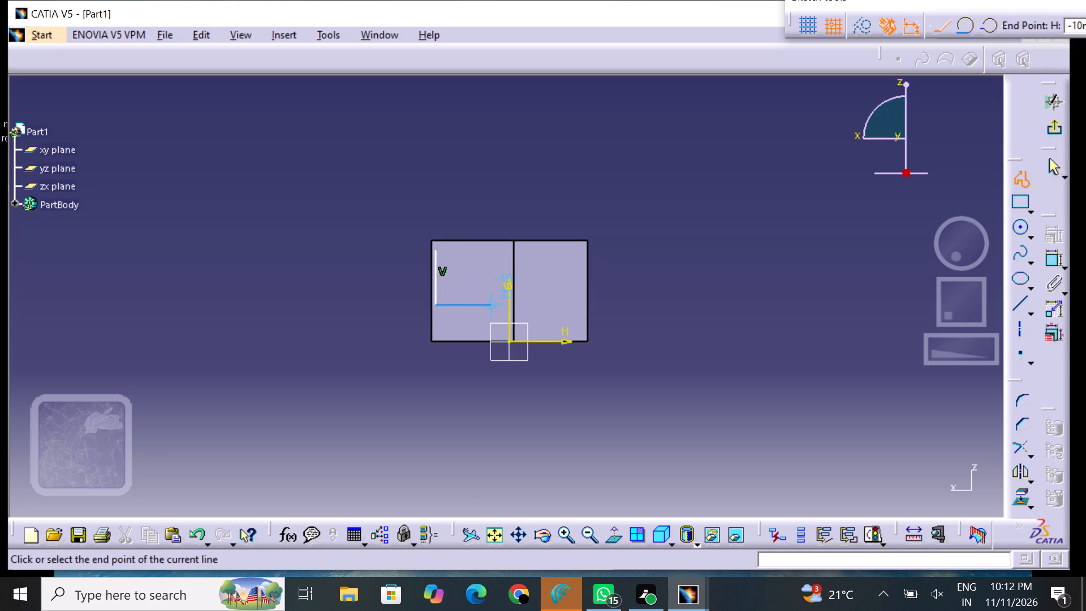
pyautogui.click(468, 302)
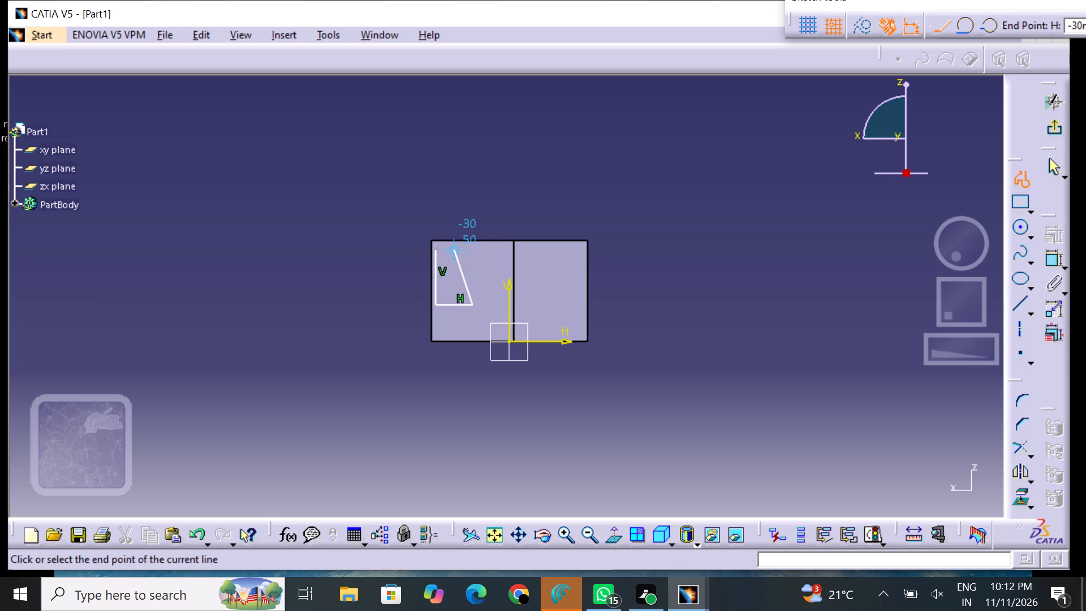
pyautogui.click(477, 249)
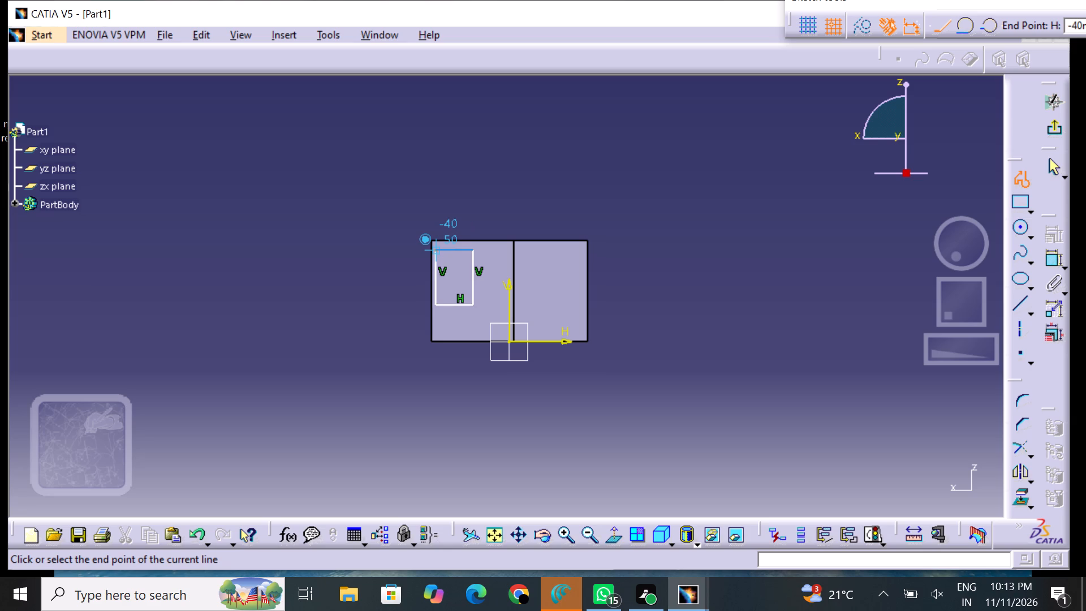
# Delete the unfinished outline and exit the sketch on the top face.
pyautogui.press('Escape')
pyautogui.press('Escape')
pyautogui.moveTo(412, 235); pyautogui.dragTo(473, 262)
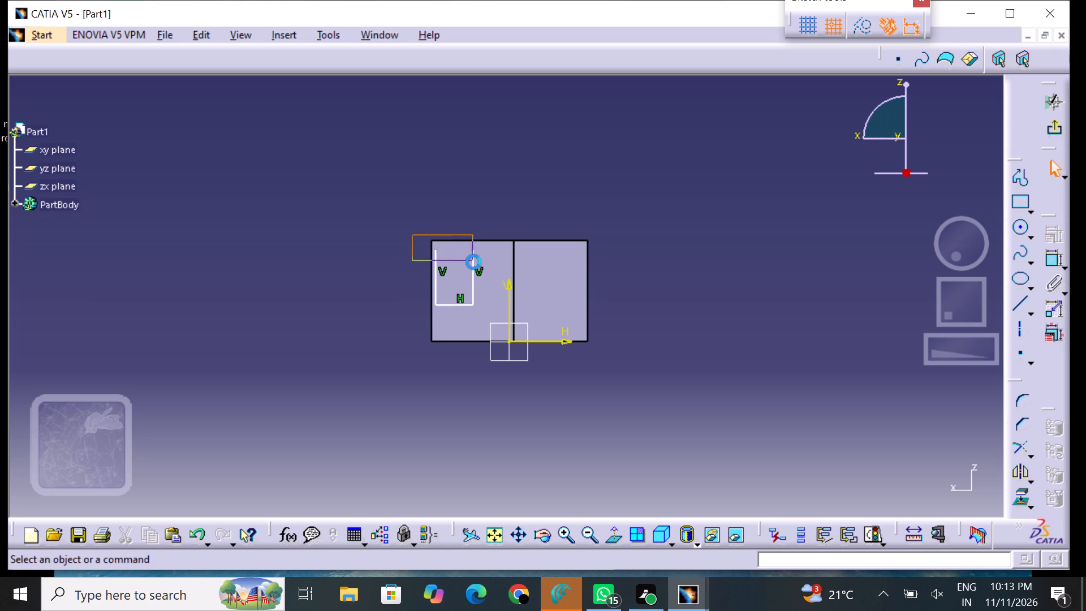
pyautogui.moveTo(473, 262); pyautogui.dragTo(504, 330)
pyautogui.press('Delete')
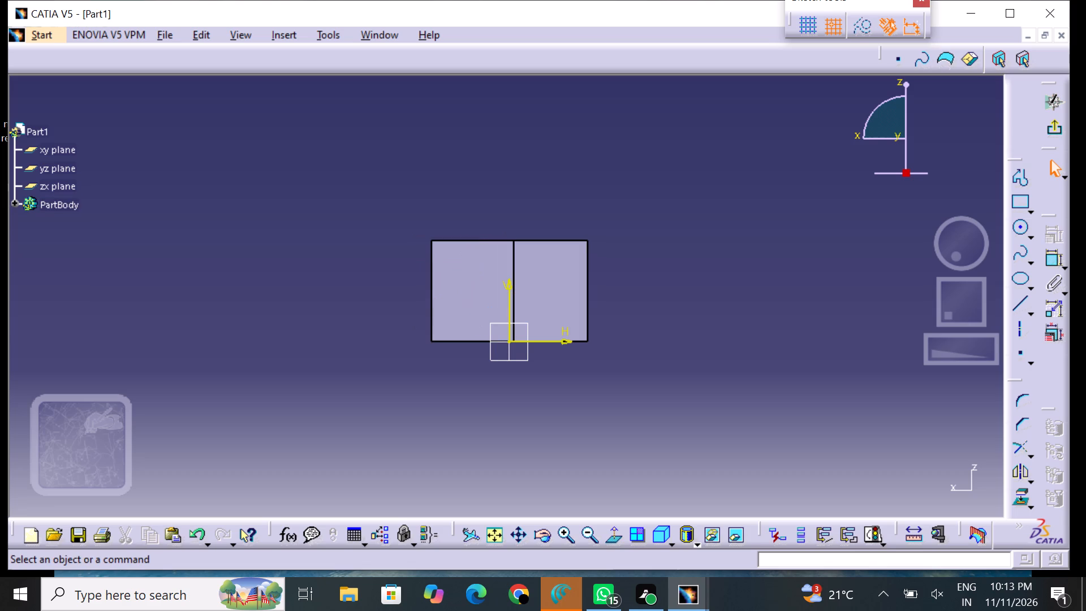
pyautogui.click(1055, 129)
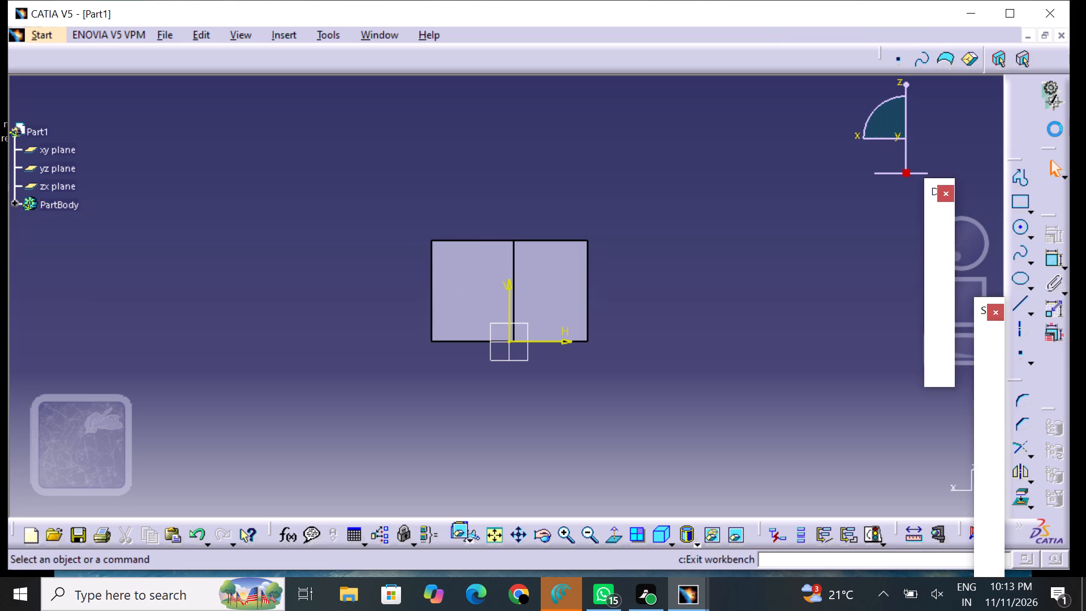
# Sketch a closed rectangle about 20 mm wide and 30 mm high on the inner vertical face's plane, near the lower leg's upper outer corner.
pyautogui.moveTo(683, 251); pyautogui.dragTo(653, 205, button='middle')
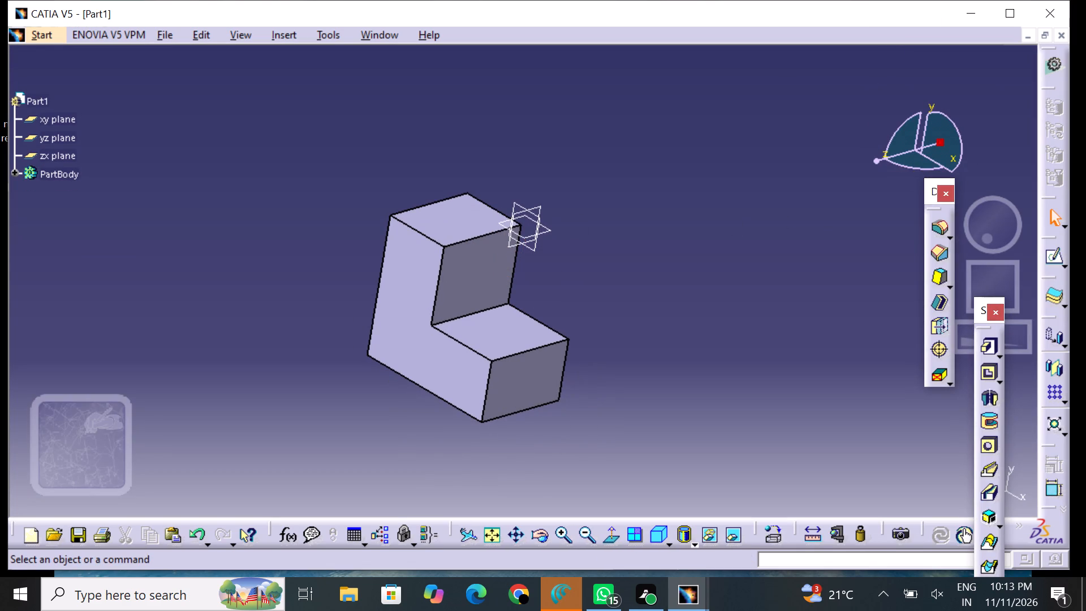
pyautogui.click(480, 268)
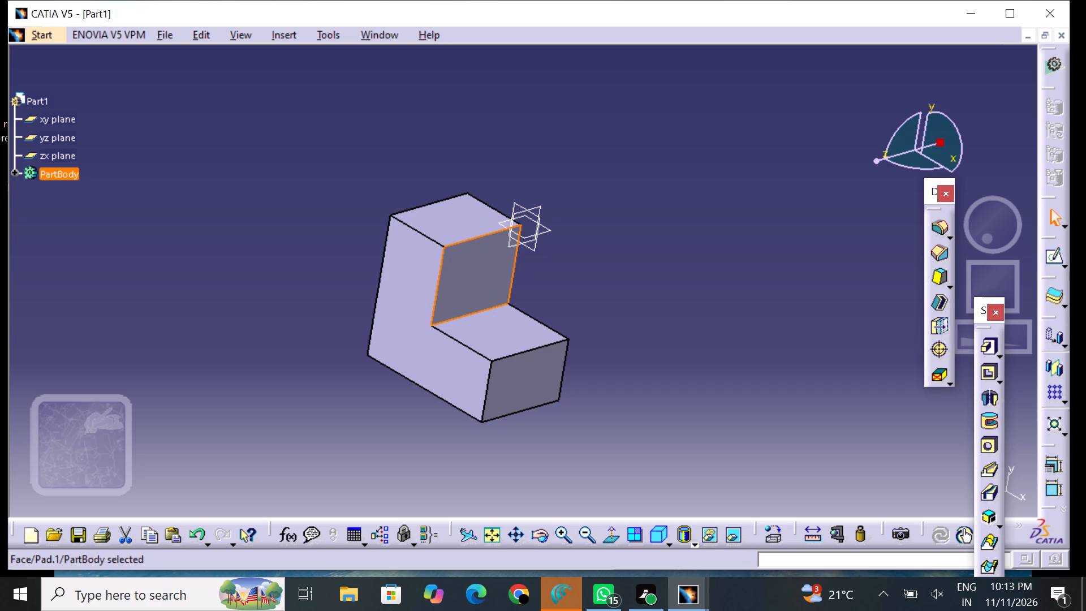
pyautogui.click(1055, 257)
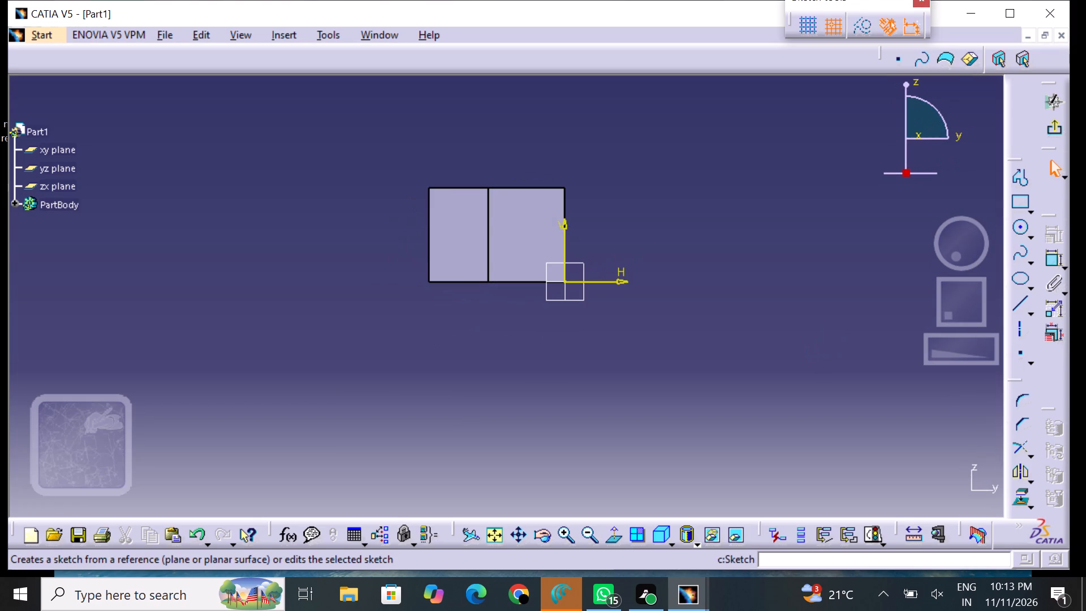
pyautogui.moveTo(603, 355); pyautogui.dragTo(585, 404, button='middle')
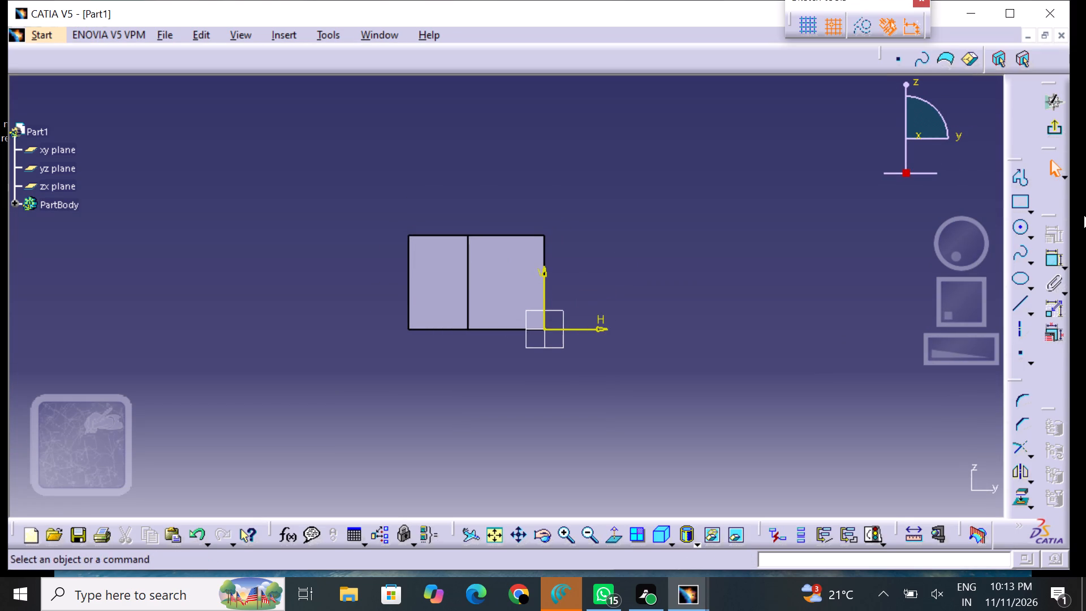
pyautogui.click(1014, 182)
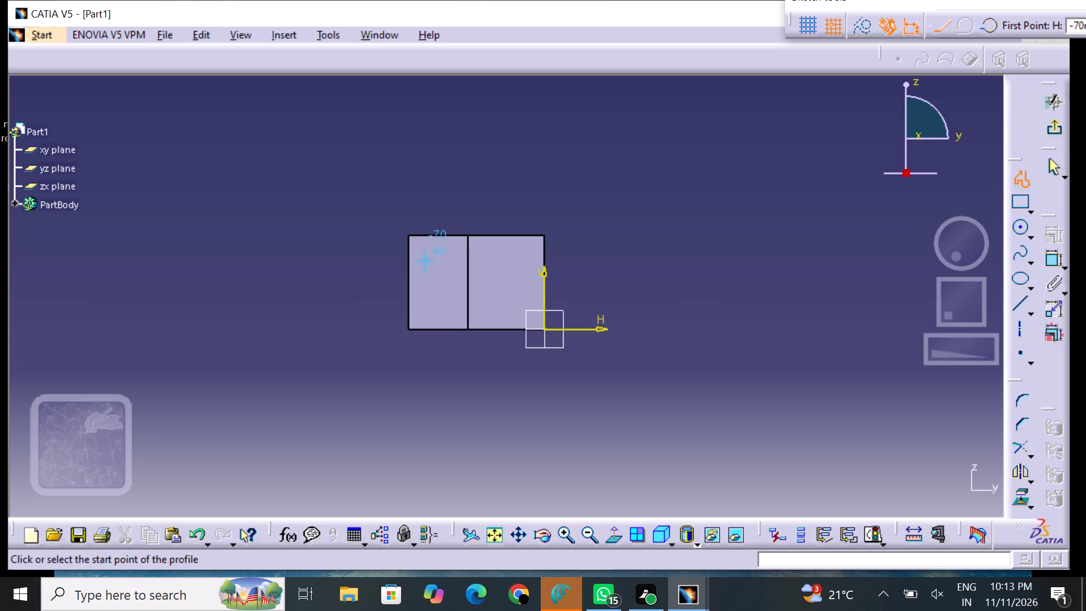
pyautogui.click(410, 240)
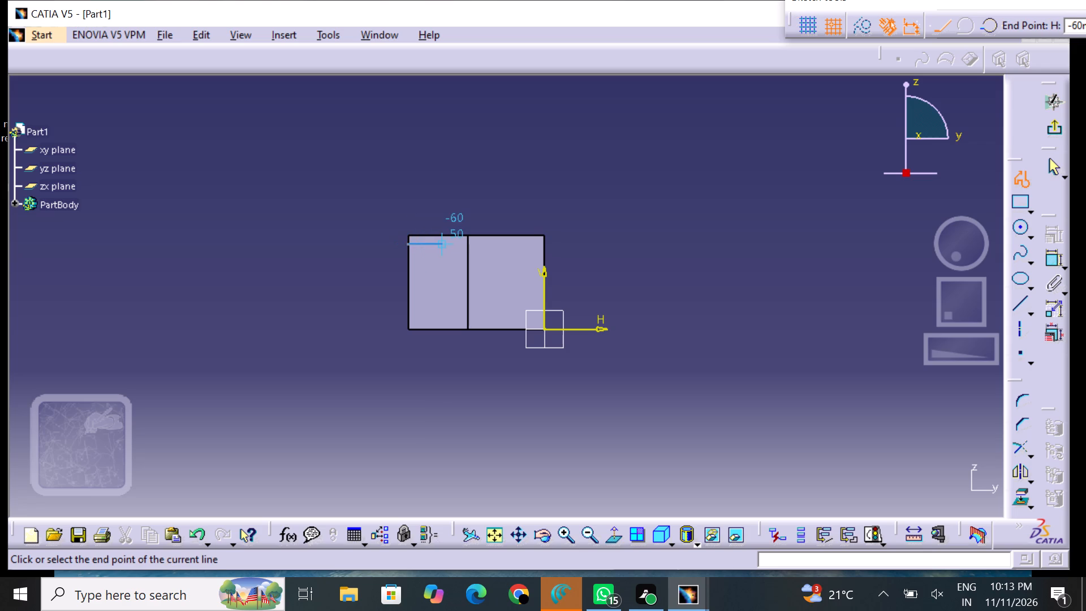
pyautogui.click(438, 244)
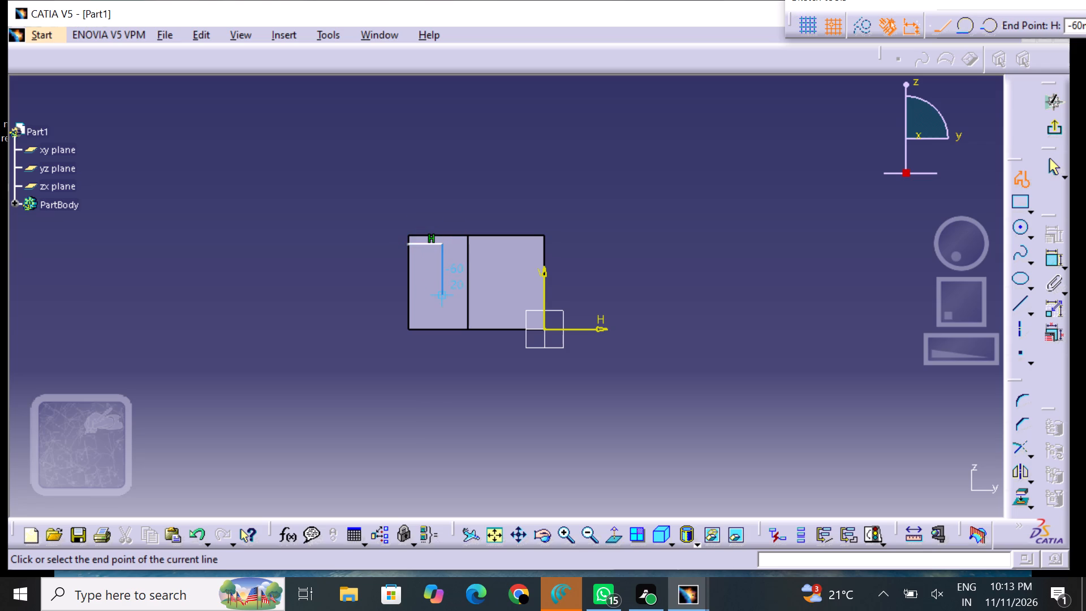
pyautogui.click(437, 292)
pyautogui.click(409, 297)
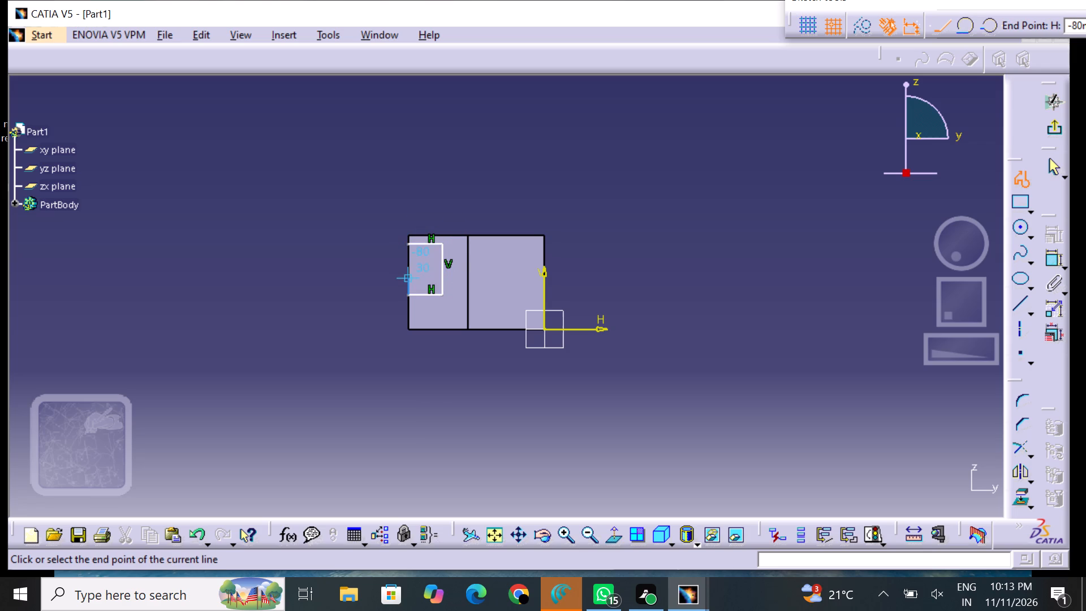
pyautogui.click(410, 249)
pyautogui.click(360, 276)
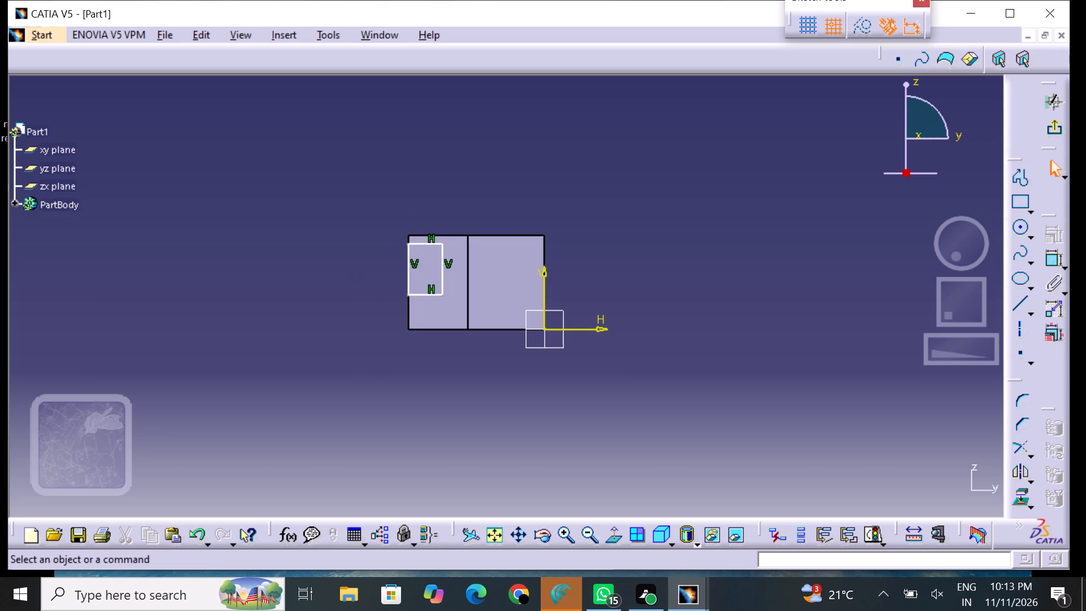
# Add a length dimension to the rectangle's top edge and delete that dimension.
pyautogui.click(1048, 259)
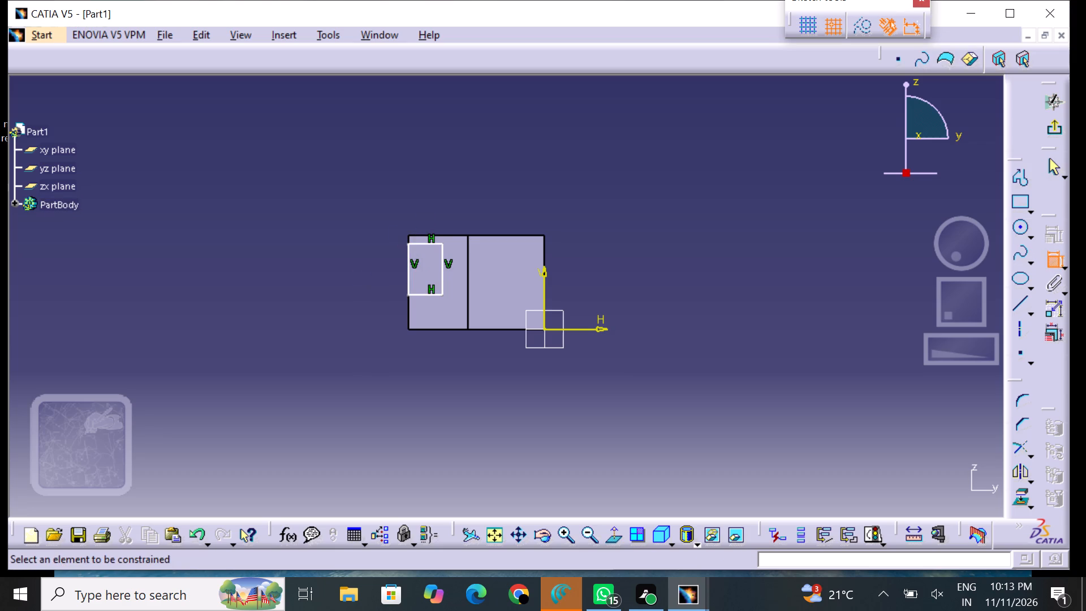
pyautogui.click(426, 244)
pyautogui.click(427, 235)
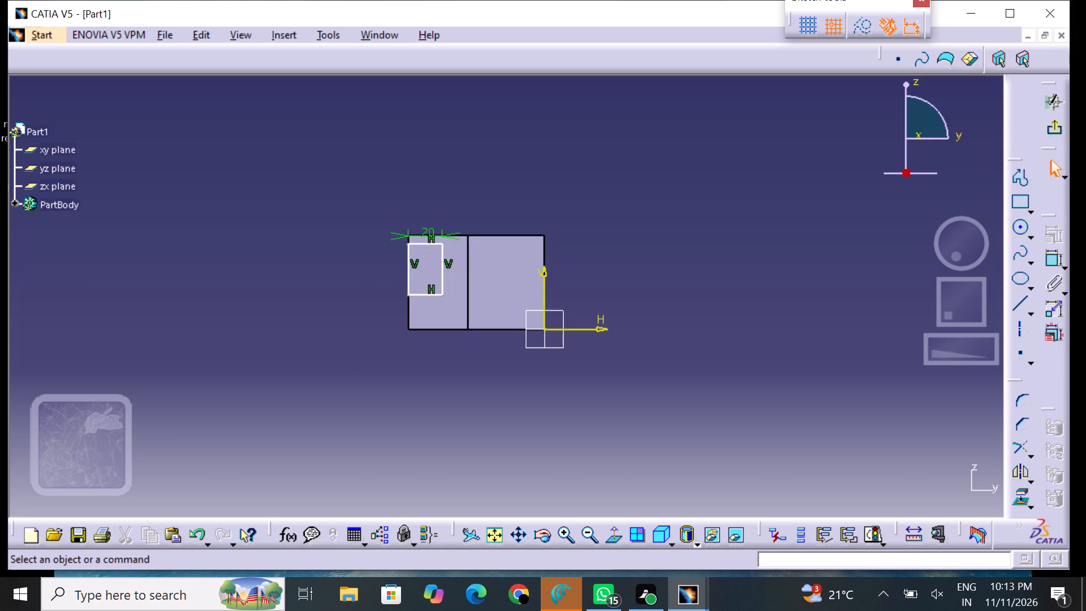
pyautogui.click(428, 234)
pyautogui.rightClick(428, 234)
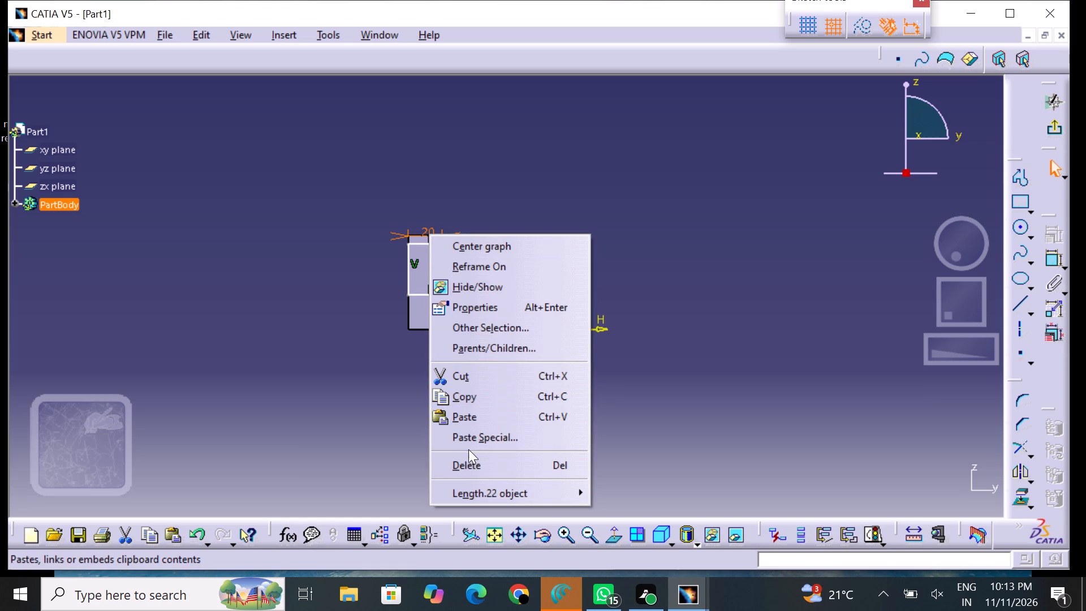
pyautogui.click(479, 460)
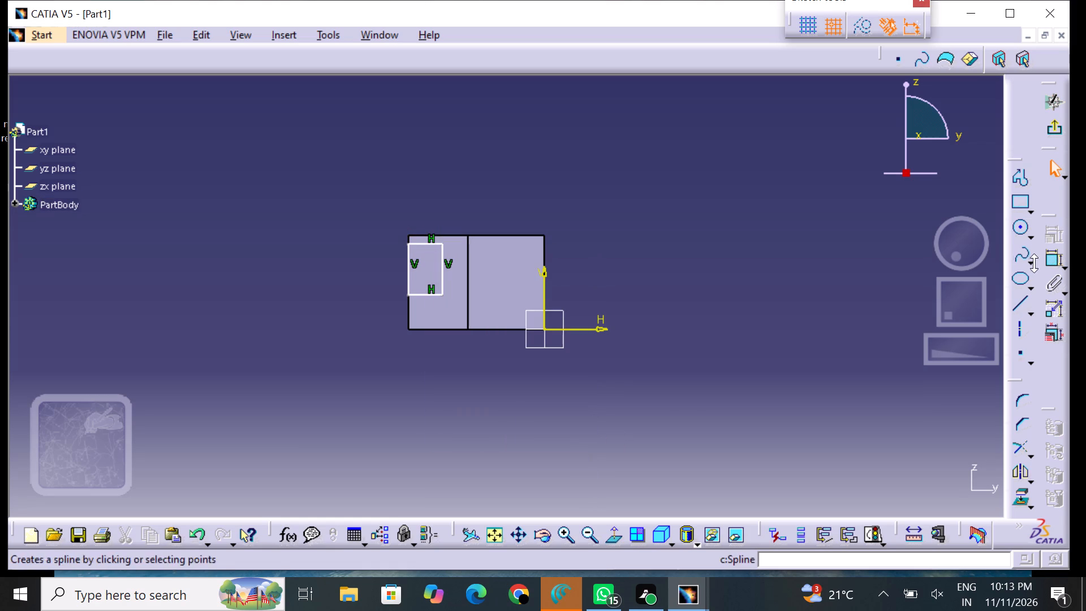
# Make the rectangle's top edge coincident with the upper edge of the solid.
pyautogui.click(1046, 260)
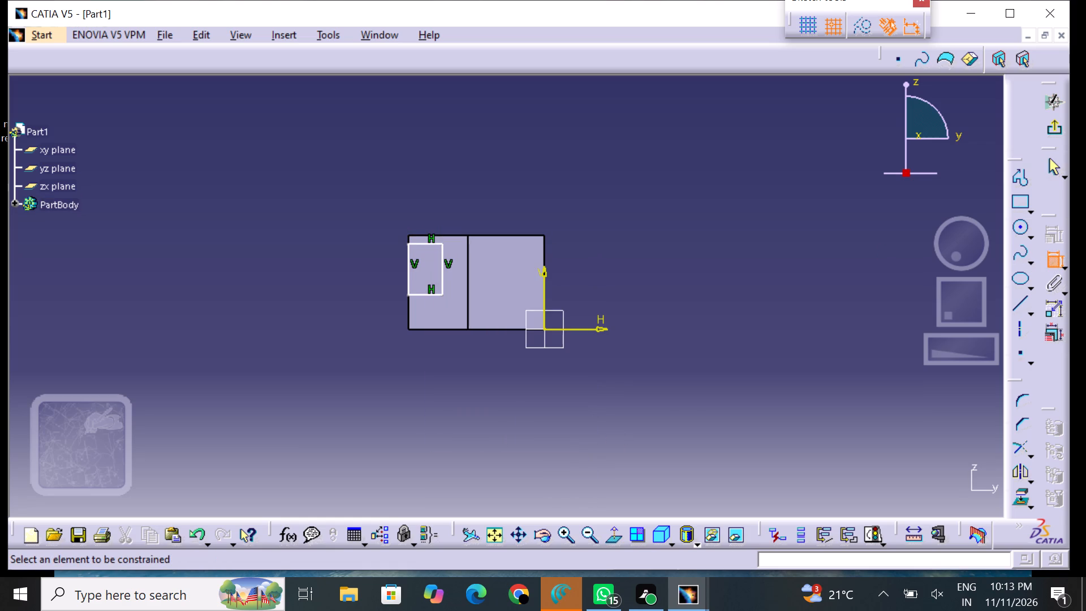
pyautogui.click(426, 235)
pyautogui.click(426, 242)
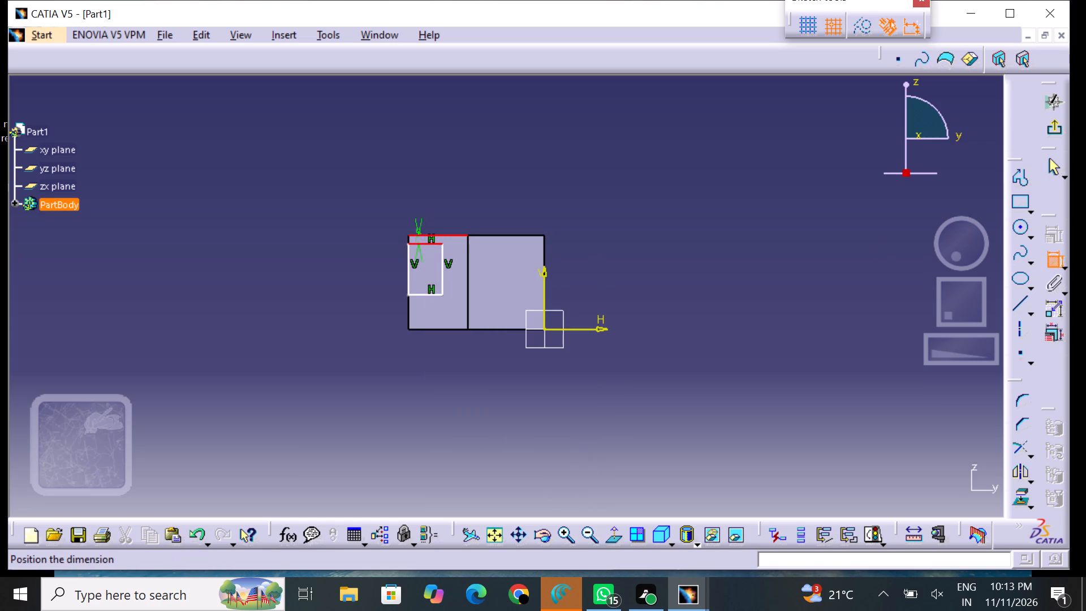
pyautogui.rightClick(385, 230)
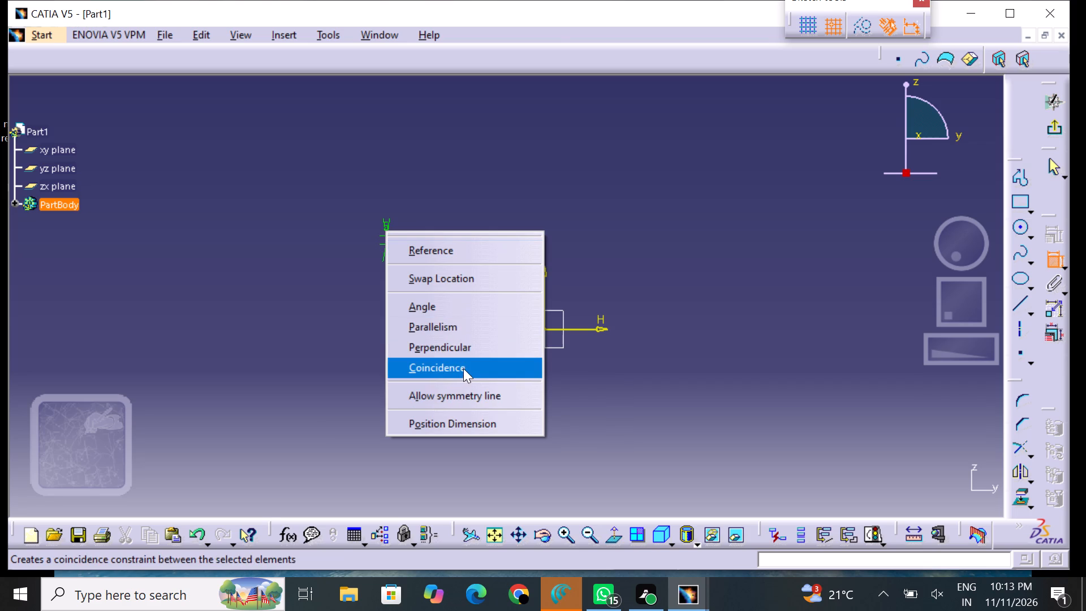
pyautogui.click(463, 368)
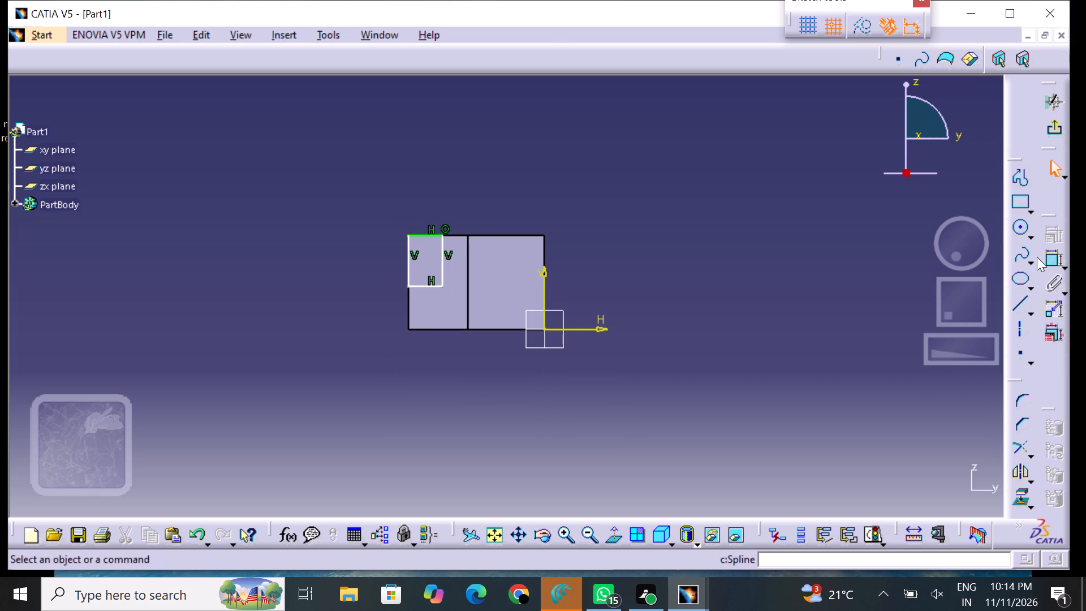
# Make the rectangle's outer vertical edge coincident with the solid's outer vertical edge.
pyautogui.click(1053, 263)
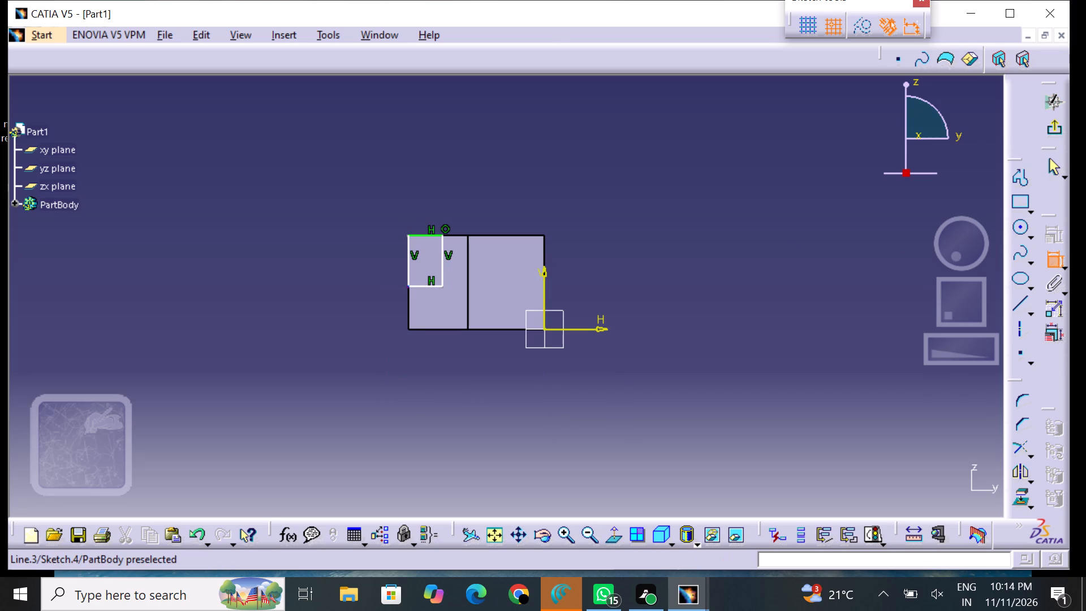
pyautogui.click(408, 283)
pyautogui.click(409, 306)
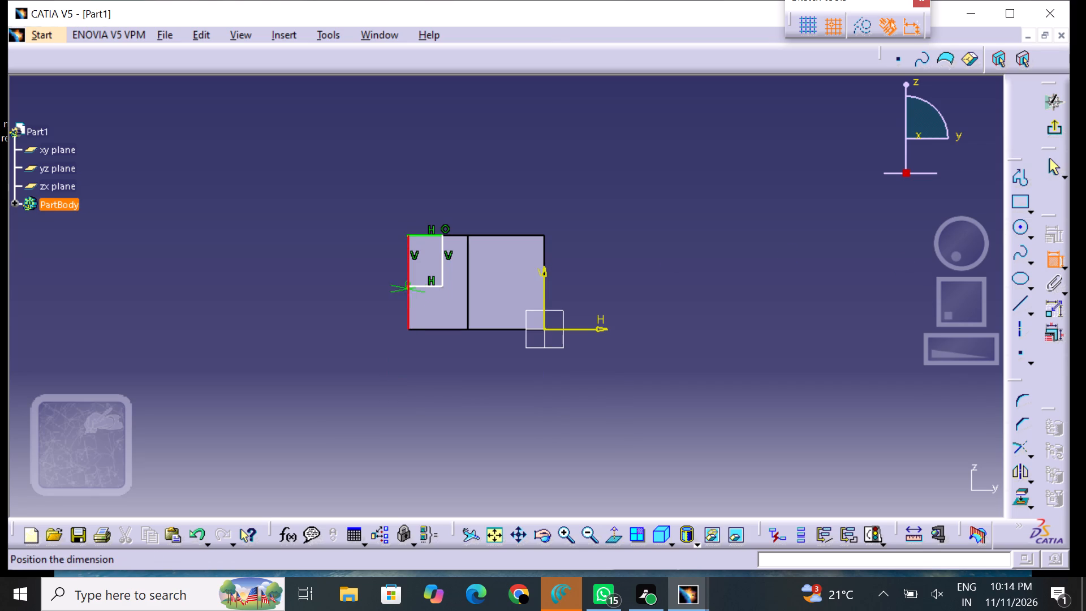
pyautogui.rightClick(395, 294)
pyautogui.click(432, 368)
pyautogui.click(433, 397)
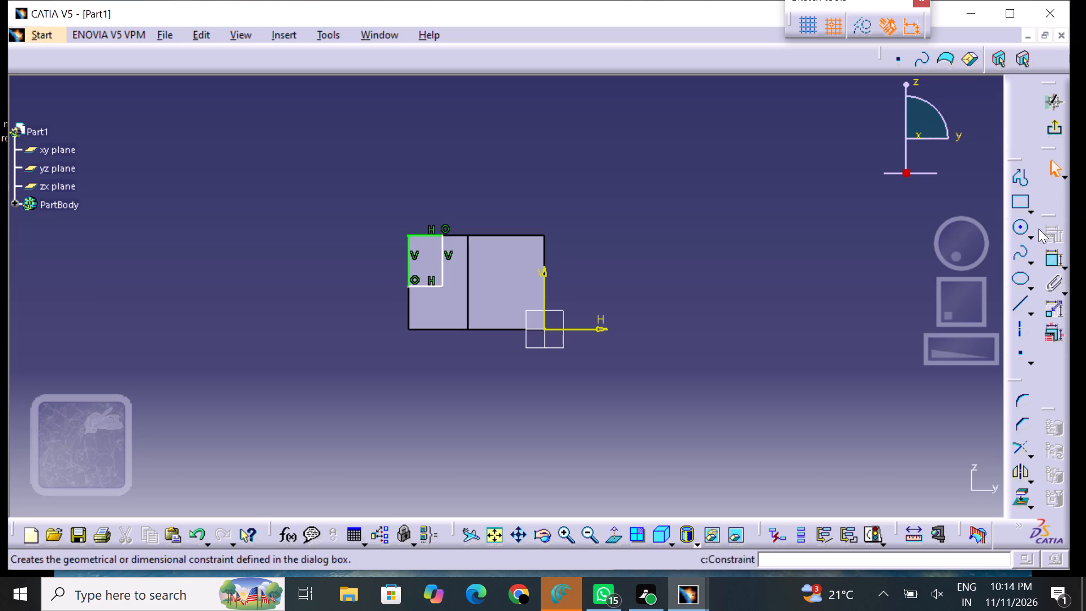
# Dimension the length of the rectangle's bottom edge and set it to 15 mm.
pyautogui.click(1041, 250)
pyautogui.click(1051, 263)
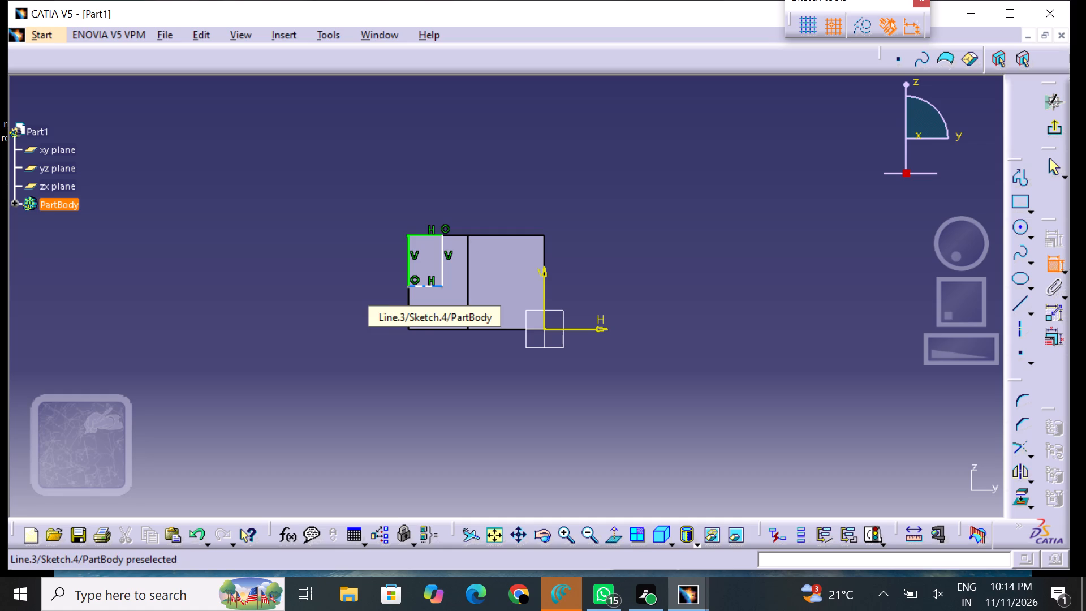
pyautogui.click(433, 286)
pyautogui.click(427, 301)
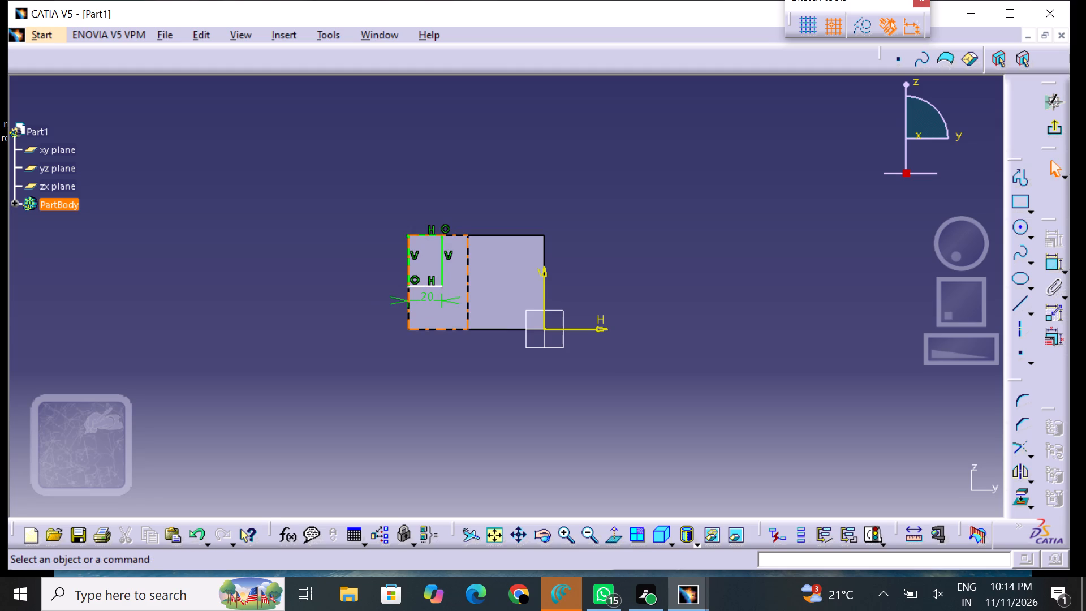
pyautogui.doubleClick(426, 300)
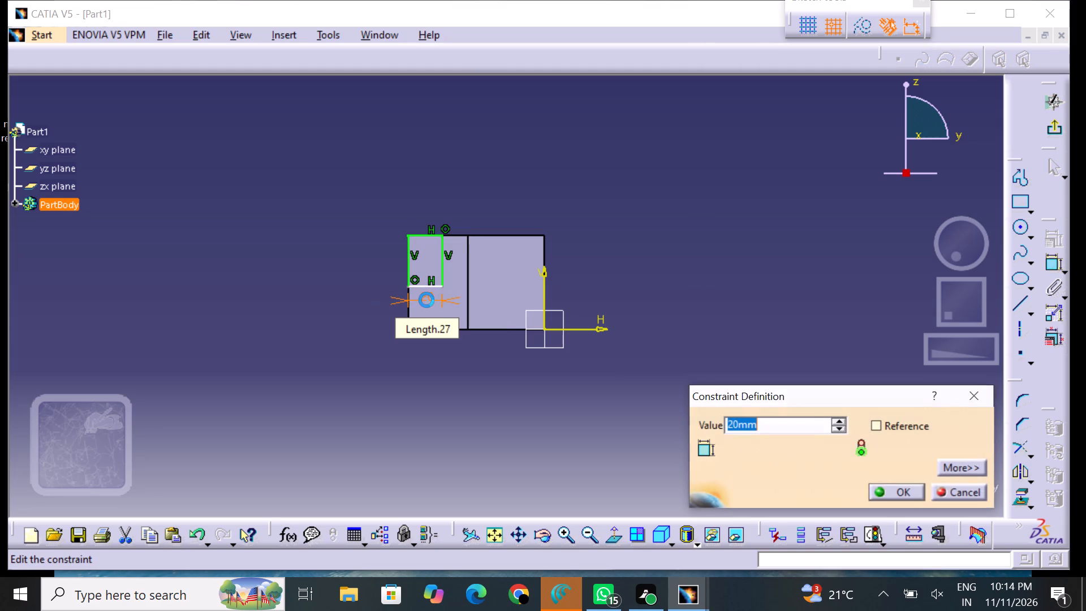
pyautogui.press('BackSpace')
pyautogui.write('15')
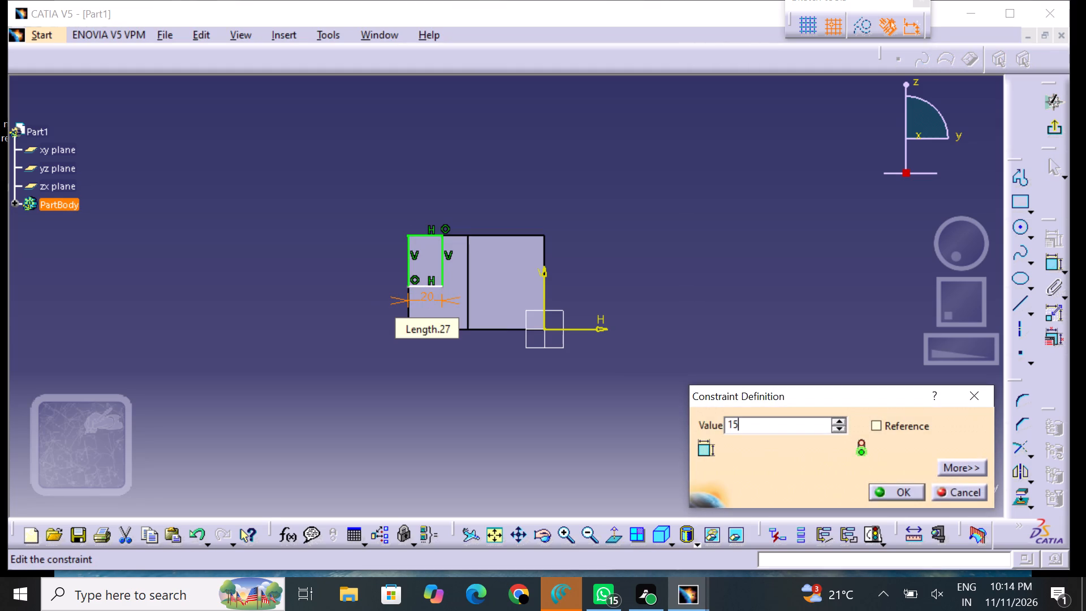
pyautogui.press('Return')
pyautogui.click(521, 381)
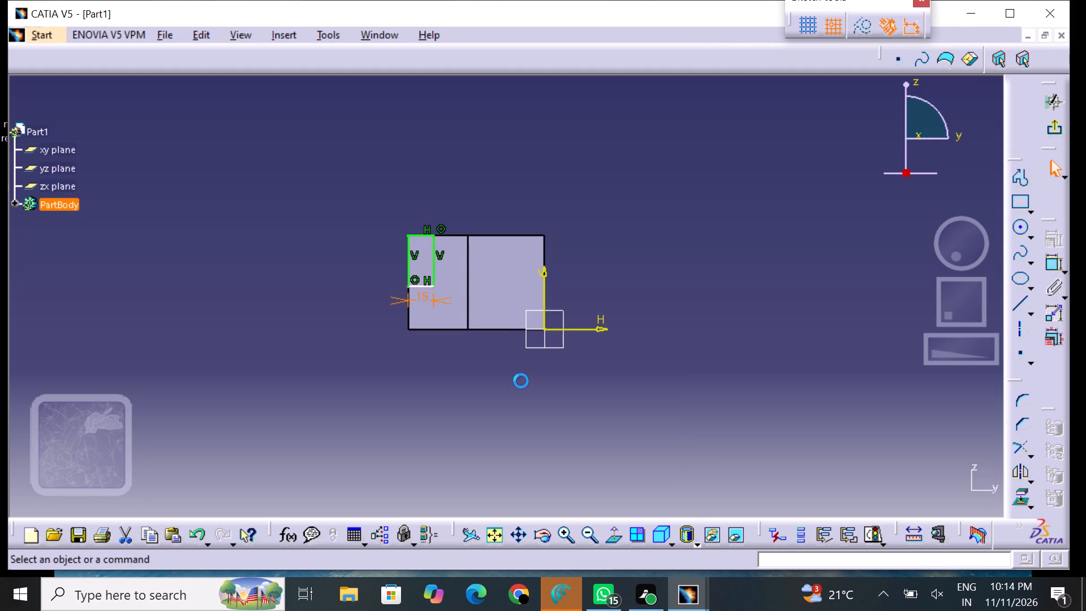
# Dimension the rectangle's inner vertical edge, set it to 25 mm, and exit the sketch.
pyautogui.click(1044, 260)
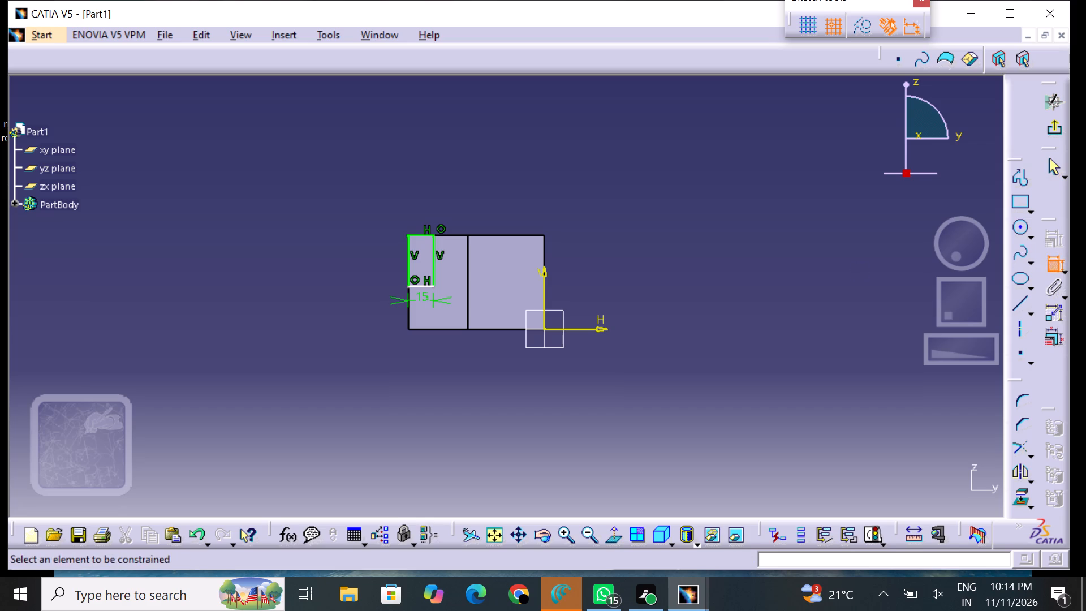
pyautogui.click(430, 264)
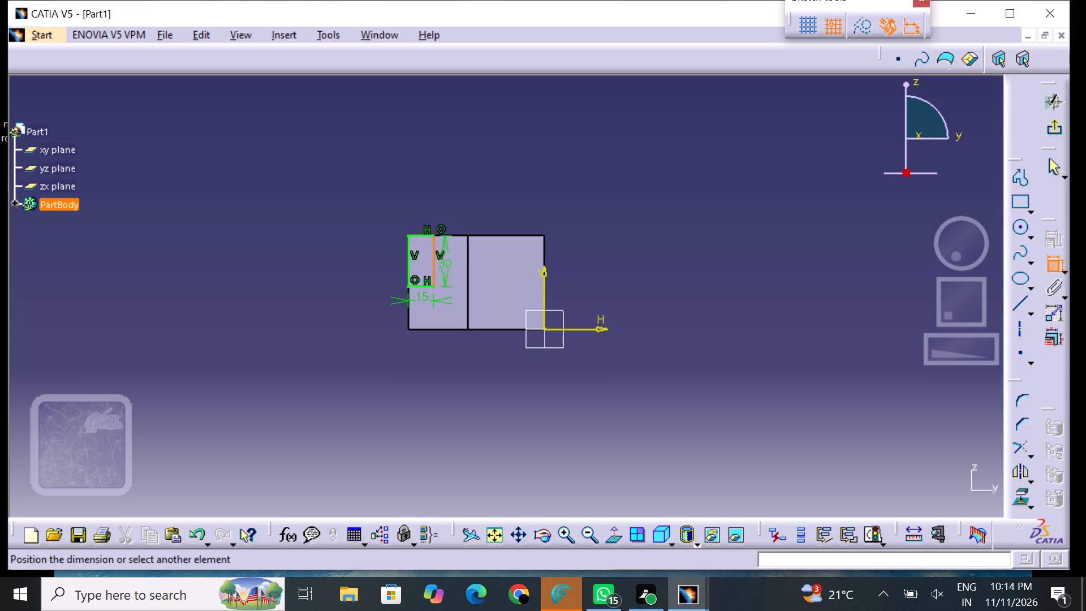
pyautogui.click(452, 269)
pyautogui.doubleClick(459, 265)
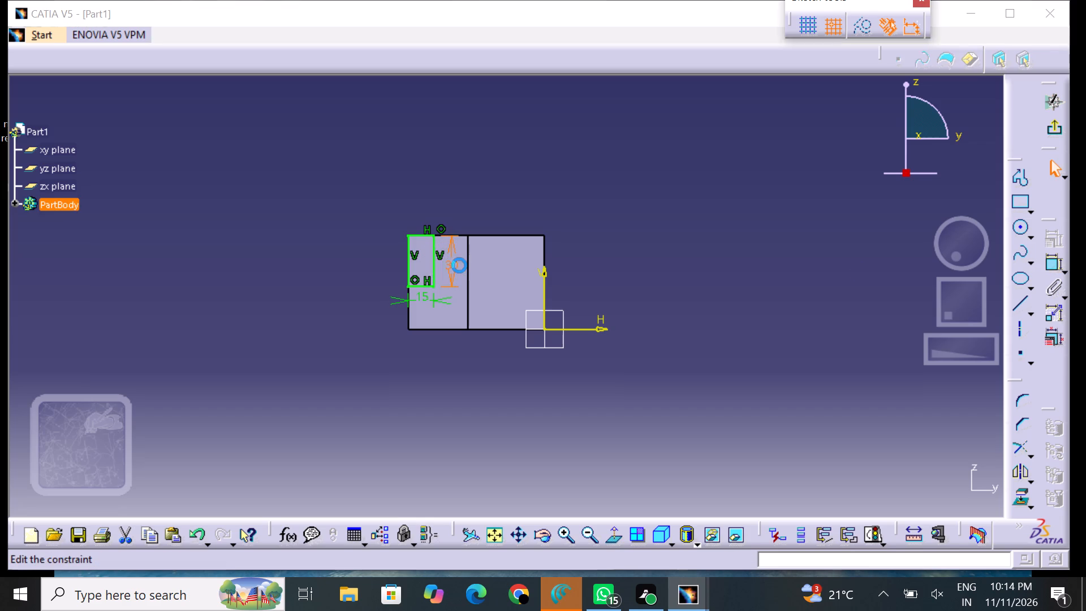
pyautogui.press('BackSpace')
pyautogui.write('25')
pyautogui.press('Return')
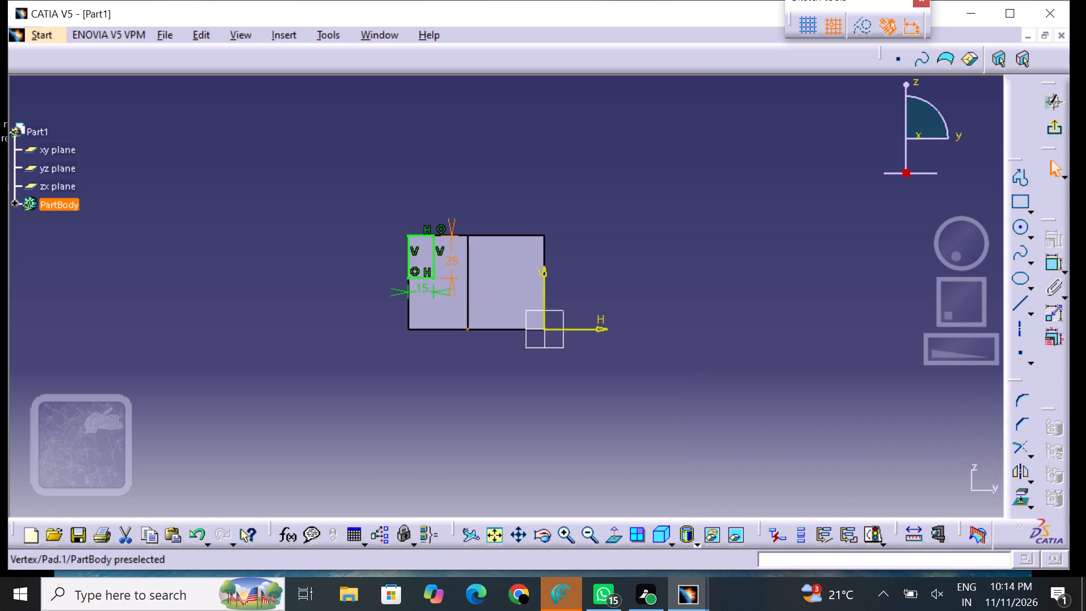
pyautogui.click(497, 441)
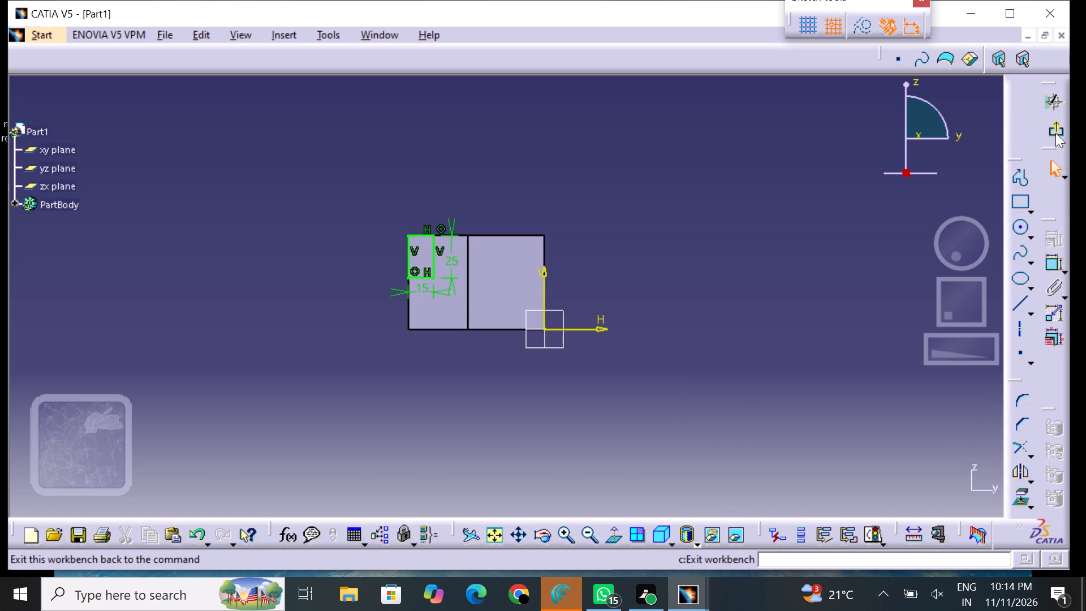
pyautogui.click(1054, 131)
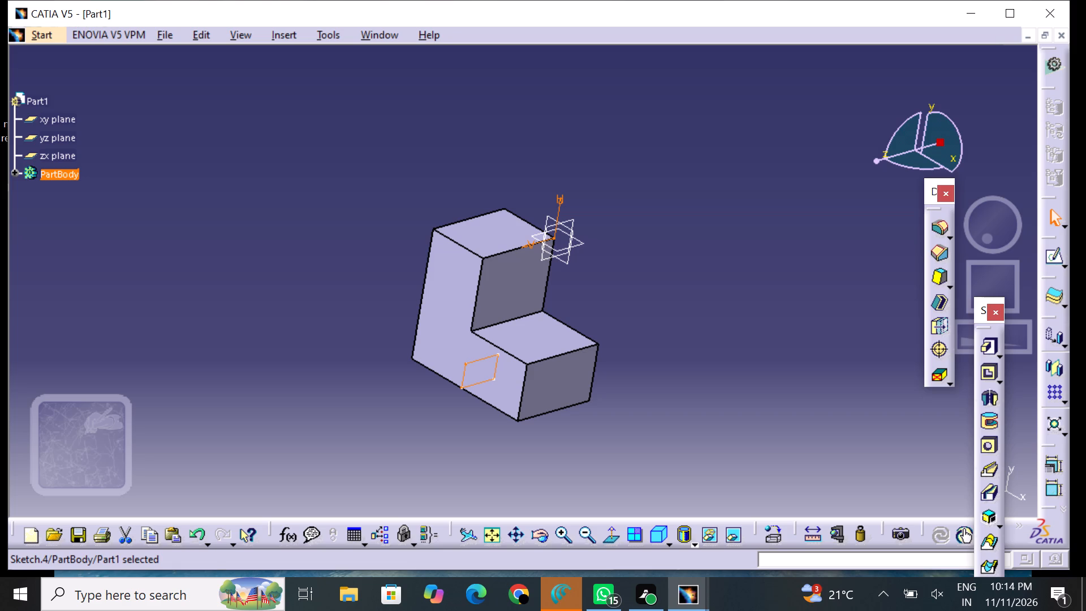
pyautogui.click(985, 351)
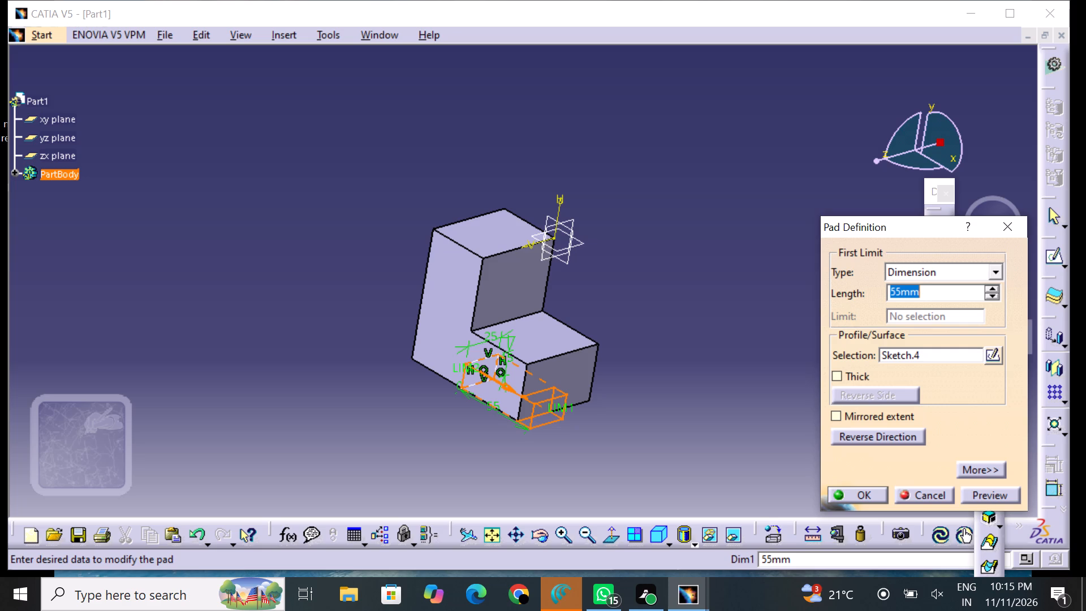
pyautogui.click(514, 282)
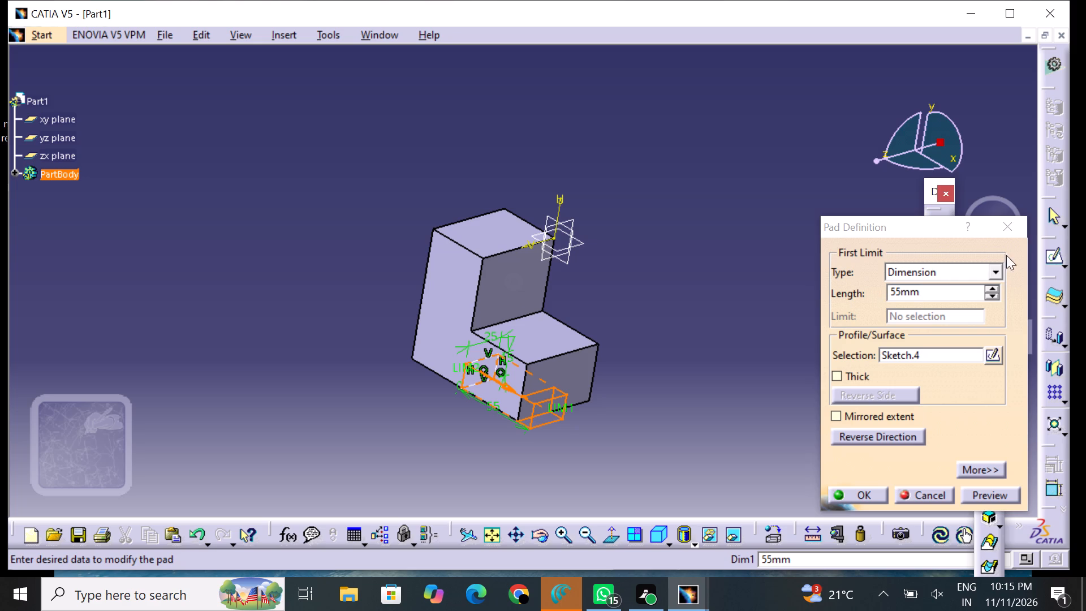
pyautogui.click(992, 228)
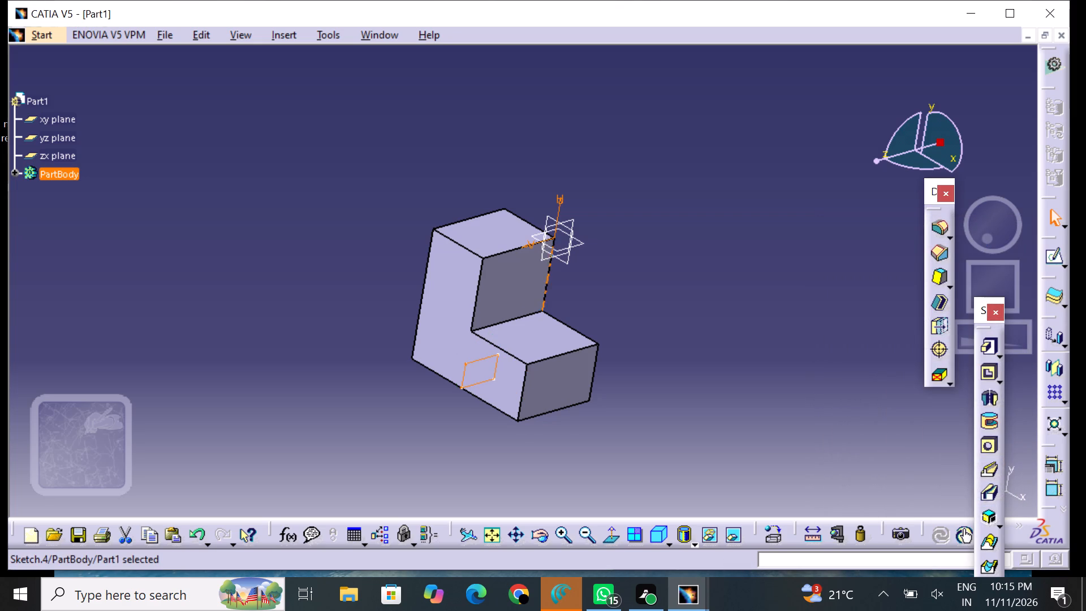
# Open a new sketch on the inner vertical face of the L-shaped pad's upper leg.
pyautogui.click(524, 287)
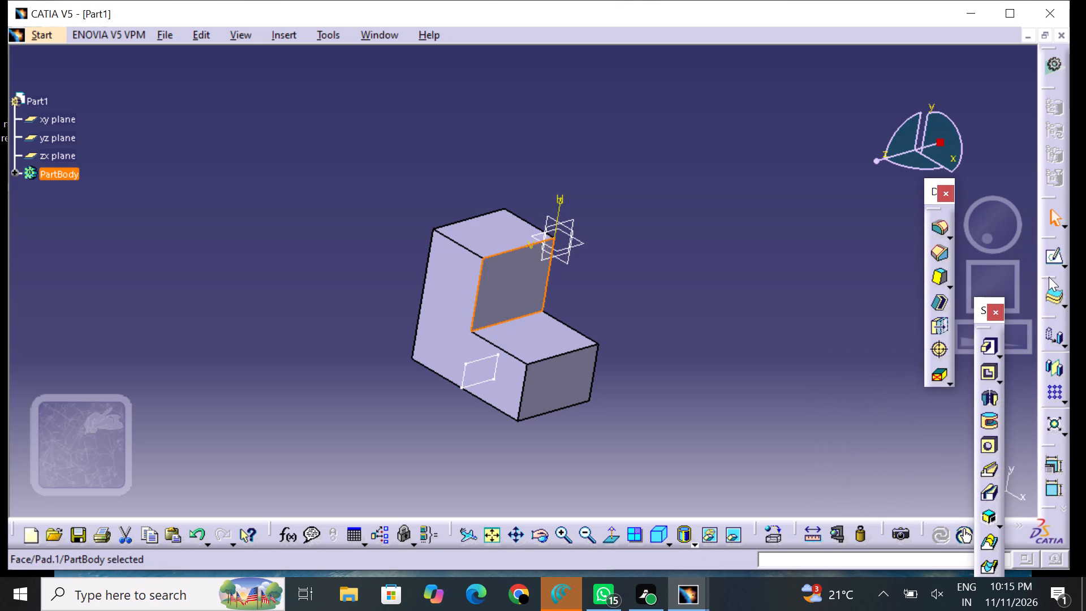
pyautogui.click(1049, 262)
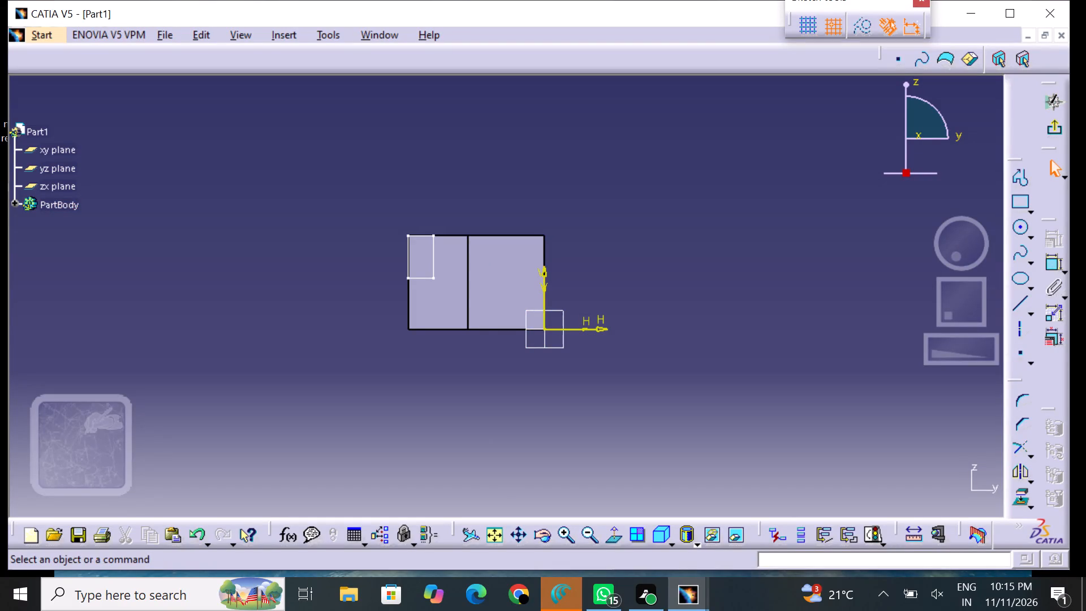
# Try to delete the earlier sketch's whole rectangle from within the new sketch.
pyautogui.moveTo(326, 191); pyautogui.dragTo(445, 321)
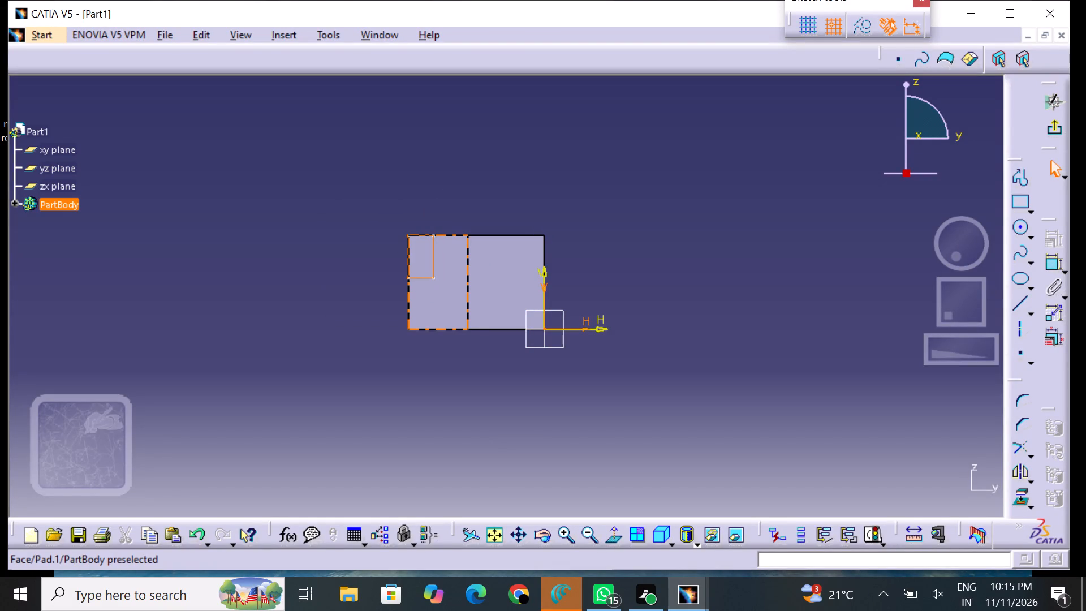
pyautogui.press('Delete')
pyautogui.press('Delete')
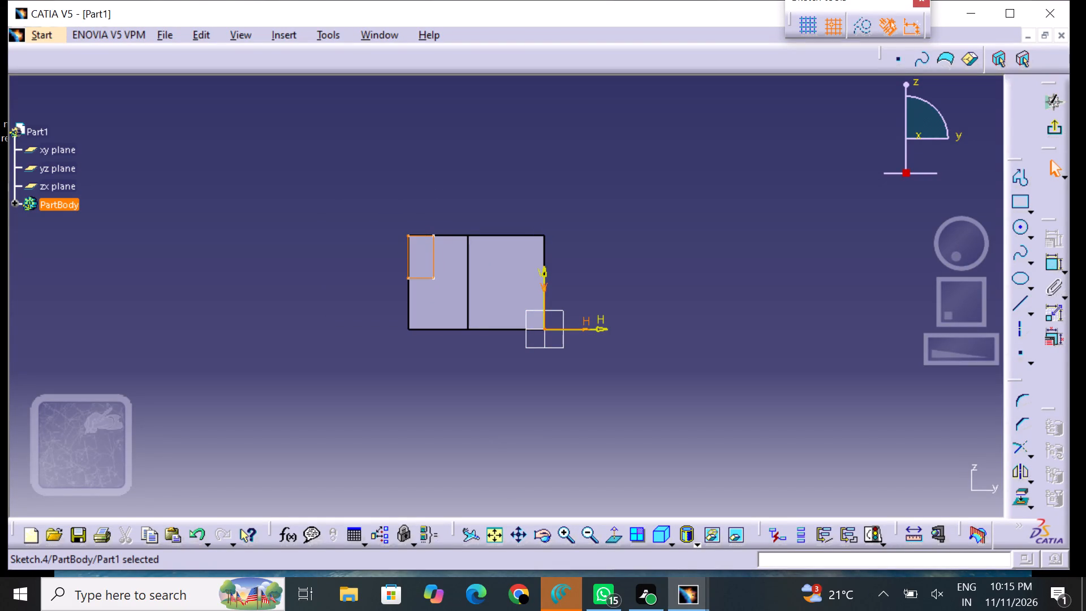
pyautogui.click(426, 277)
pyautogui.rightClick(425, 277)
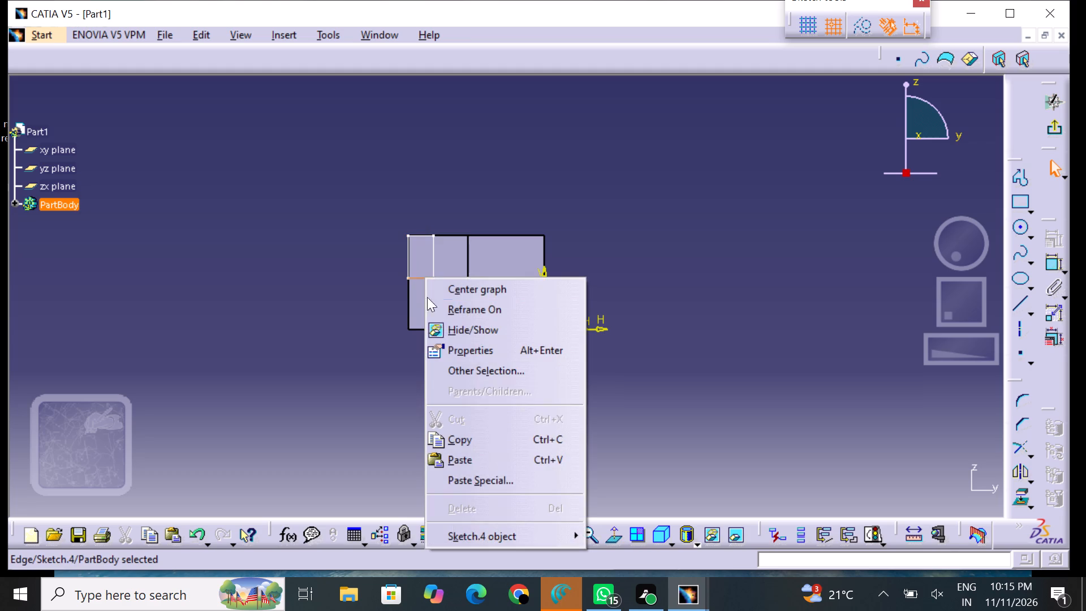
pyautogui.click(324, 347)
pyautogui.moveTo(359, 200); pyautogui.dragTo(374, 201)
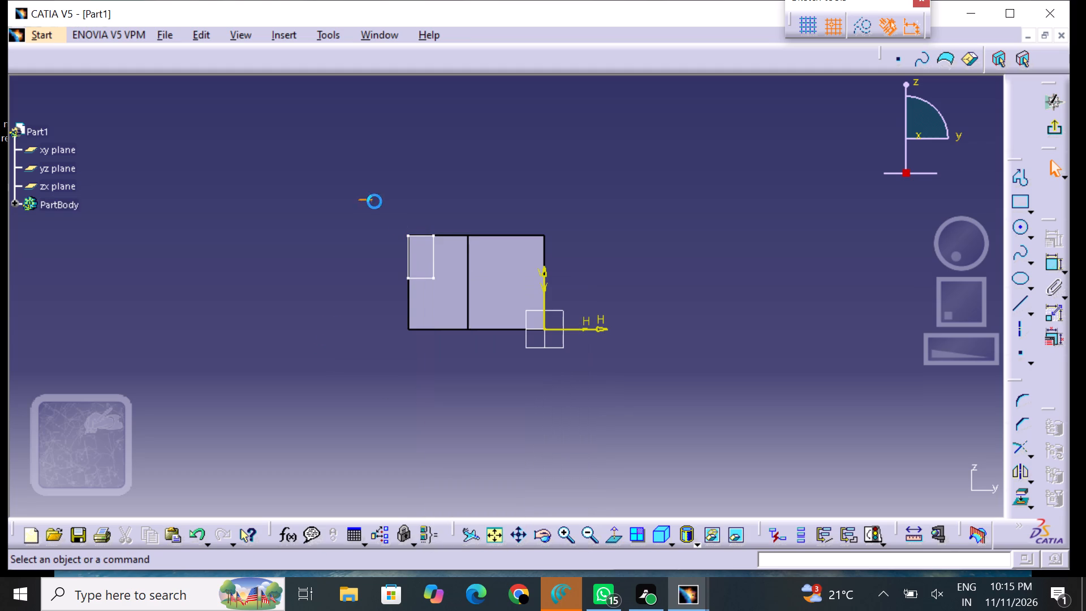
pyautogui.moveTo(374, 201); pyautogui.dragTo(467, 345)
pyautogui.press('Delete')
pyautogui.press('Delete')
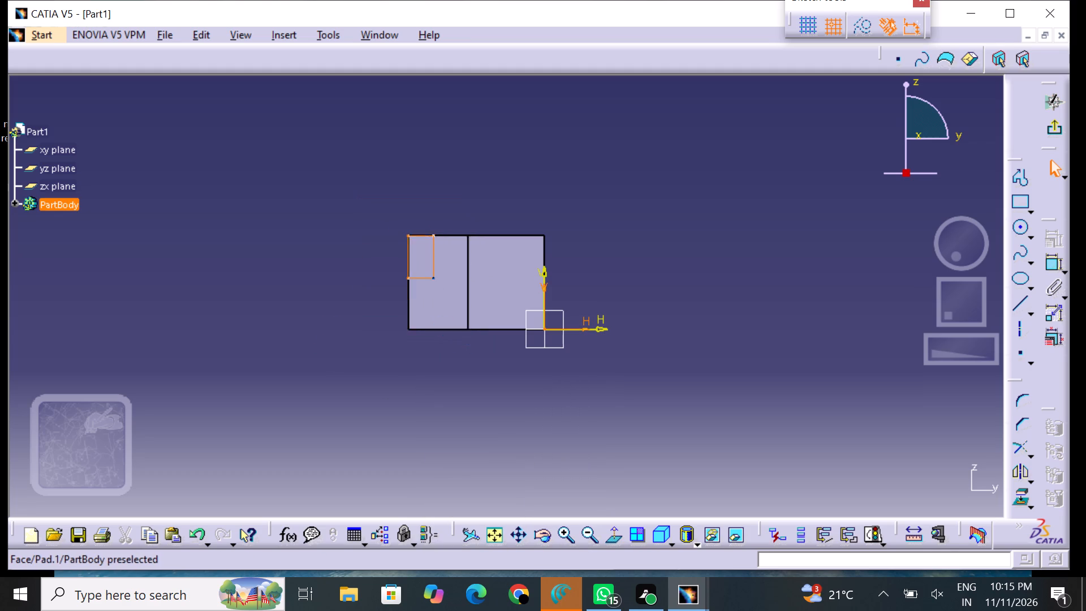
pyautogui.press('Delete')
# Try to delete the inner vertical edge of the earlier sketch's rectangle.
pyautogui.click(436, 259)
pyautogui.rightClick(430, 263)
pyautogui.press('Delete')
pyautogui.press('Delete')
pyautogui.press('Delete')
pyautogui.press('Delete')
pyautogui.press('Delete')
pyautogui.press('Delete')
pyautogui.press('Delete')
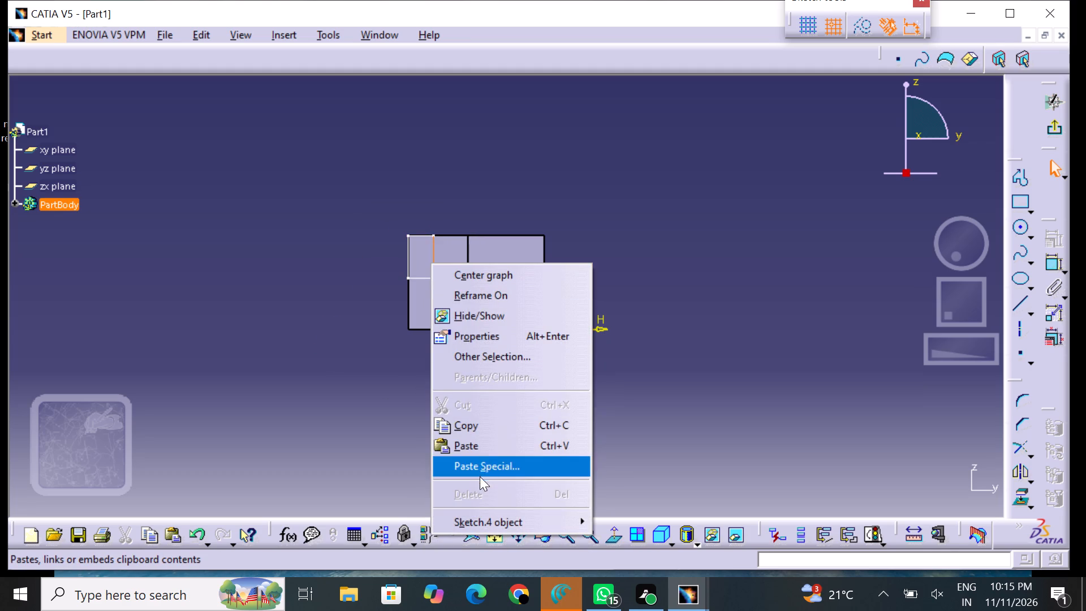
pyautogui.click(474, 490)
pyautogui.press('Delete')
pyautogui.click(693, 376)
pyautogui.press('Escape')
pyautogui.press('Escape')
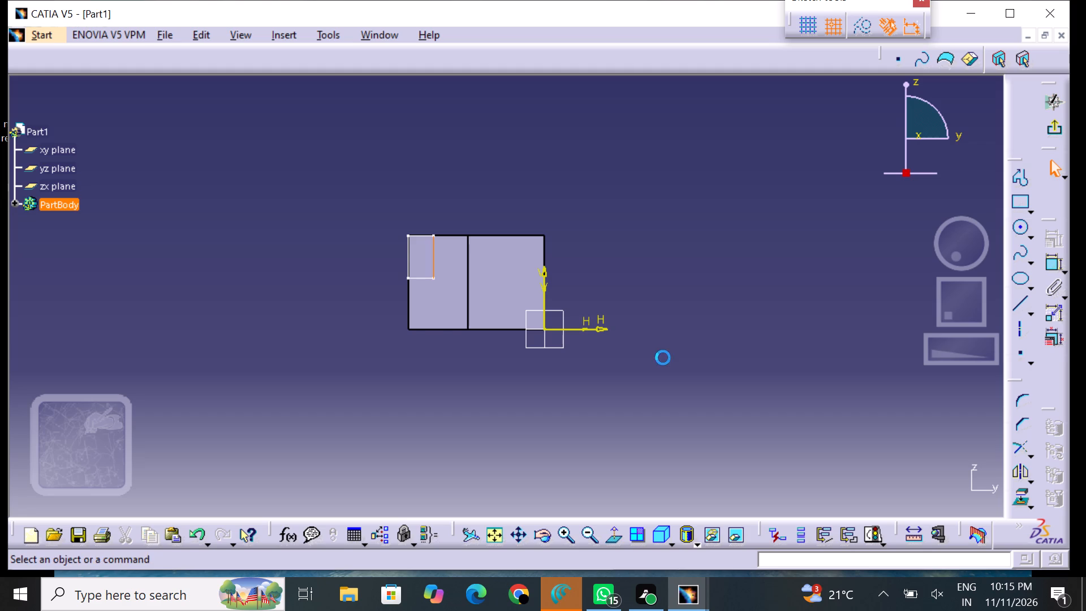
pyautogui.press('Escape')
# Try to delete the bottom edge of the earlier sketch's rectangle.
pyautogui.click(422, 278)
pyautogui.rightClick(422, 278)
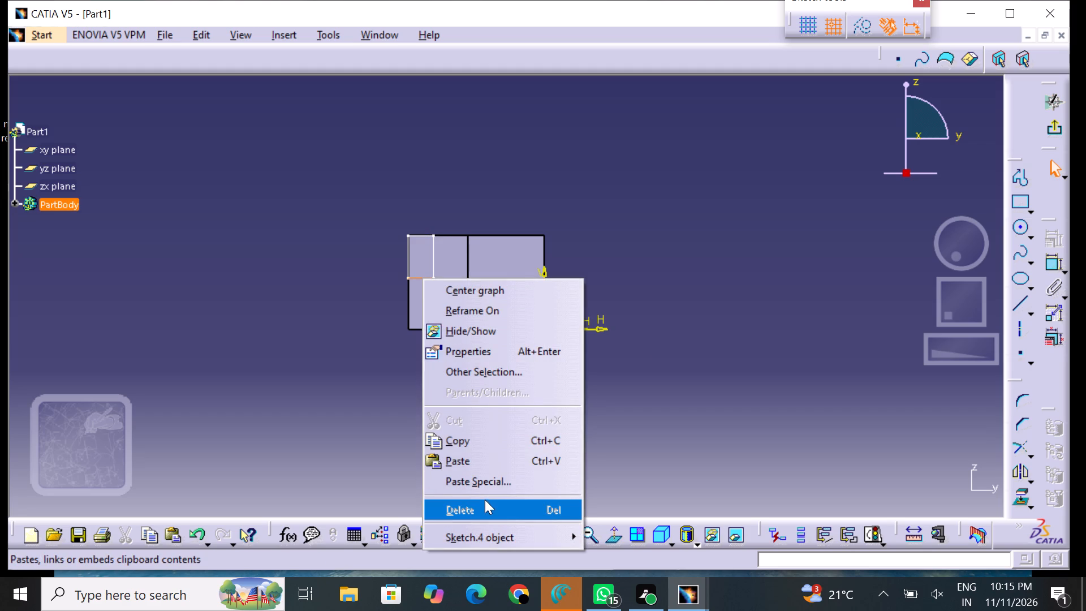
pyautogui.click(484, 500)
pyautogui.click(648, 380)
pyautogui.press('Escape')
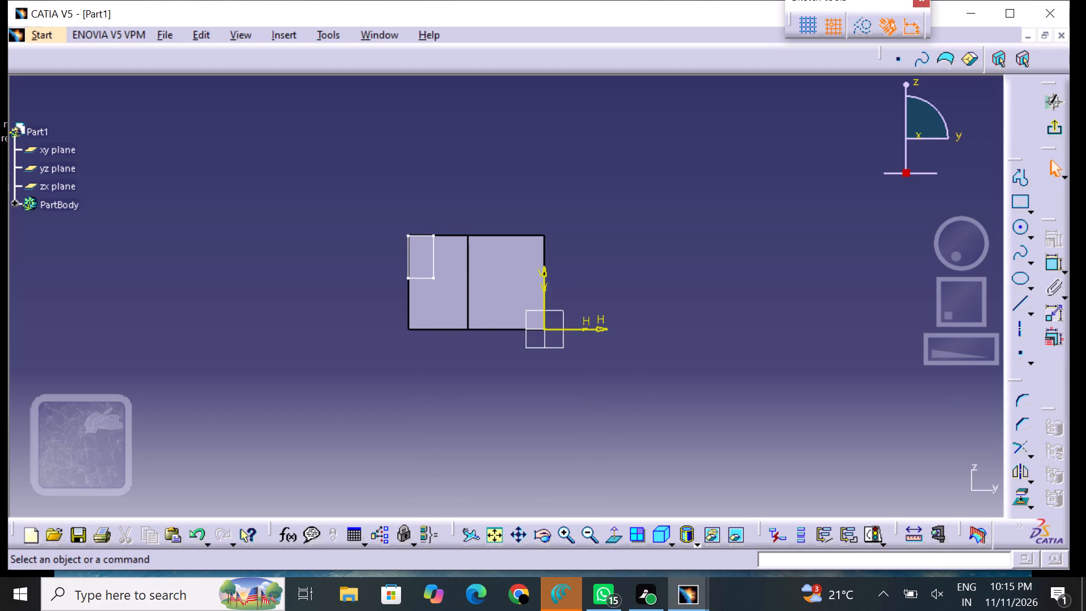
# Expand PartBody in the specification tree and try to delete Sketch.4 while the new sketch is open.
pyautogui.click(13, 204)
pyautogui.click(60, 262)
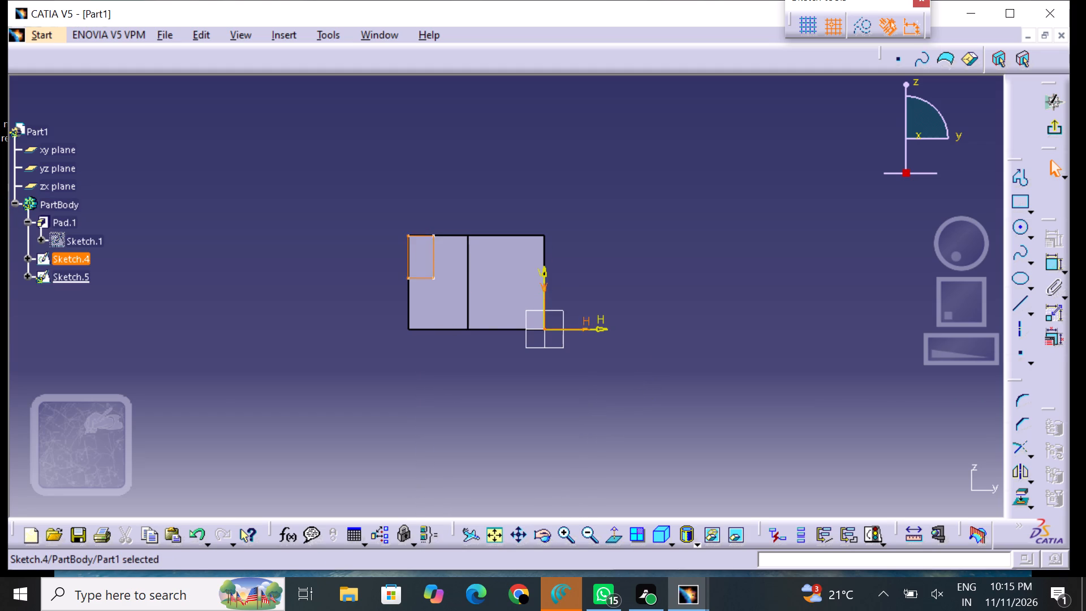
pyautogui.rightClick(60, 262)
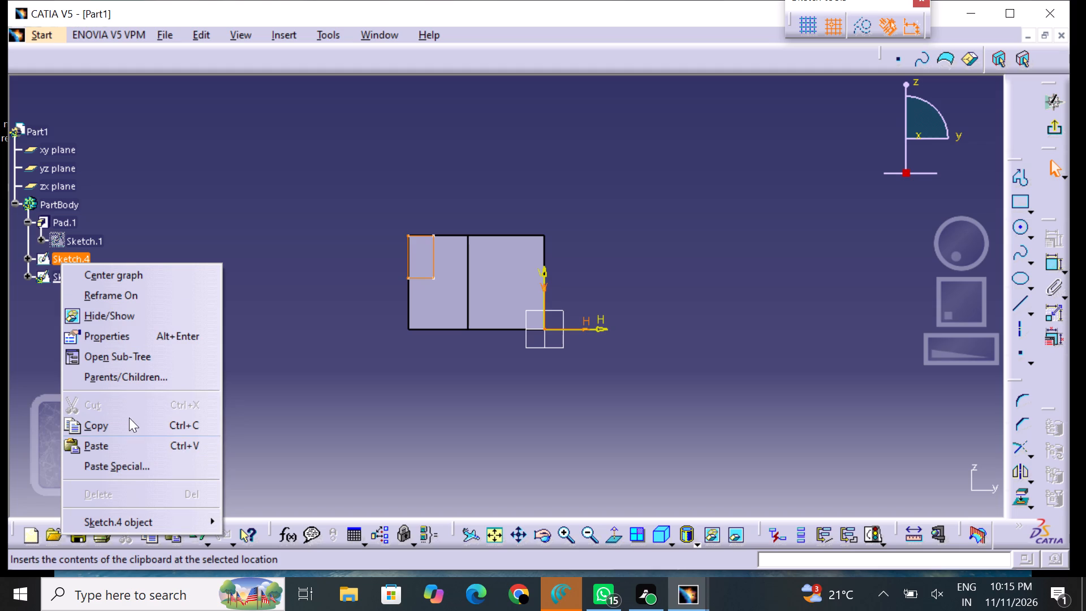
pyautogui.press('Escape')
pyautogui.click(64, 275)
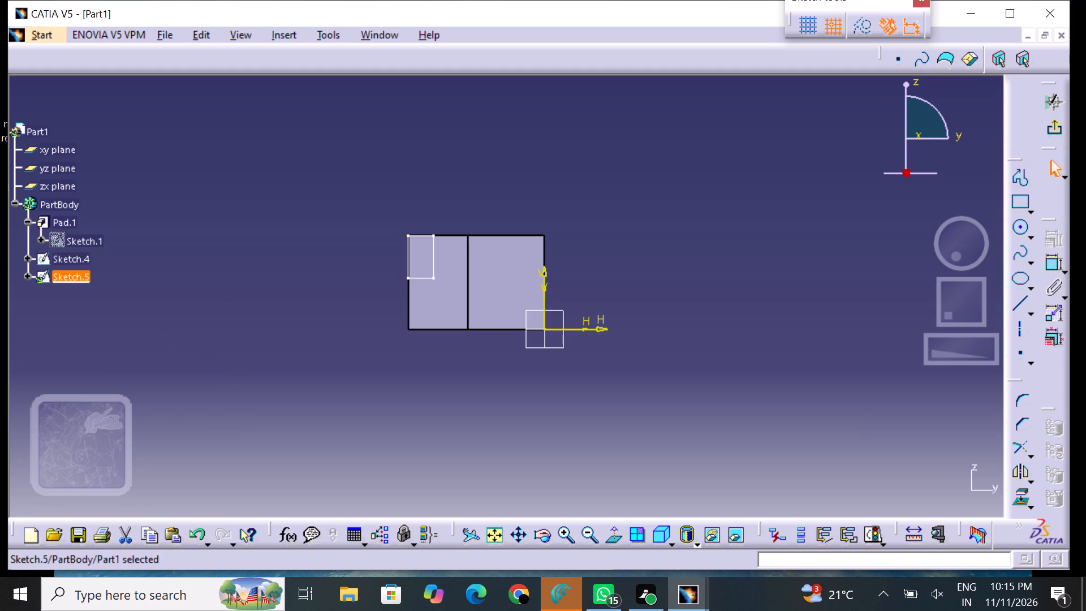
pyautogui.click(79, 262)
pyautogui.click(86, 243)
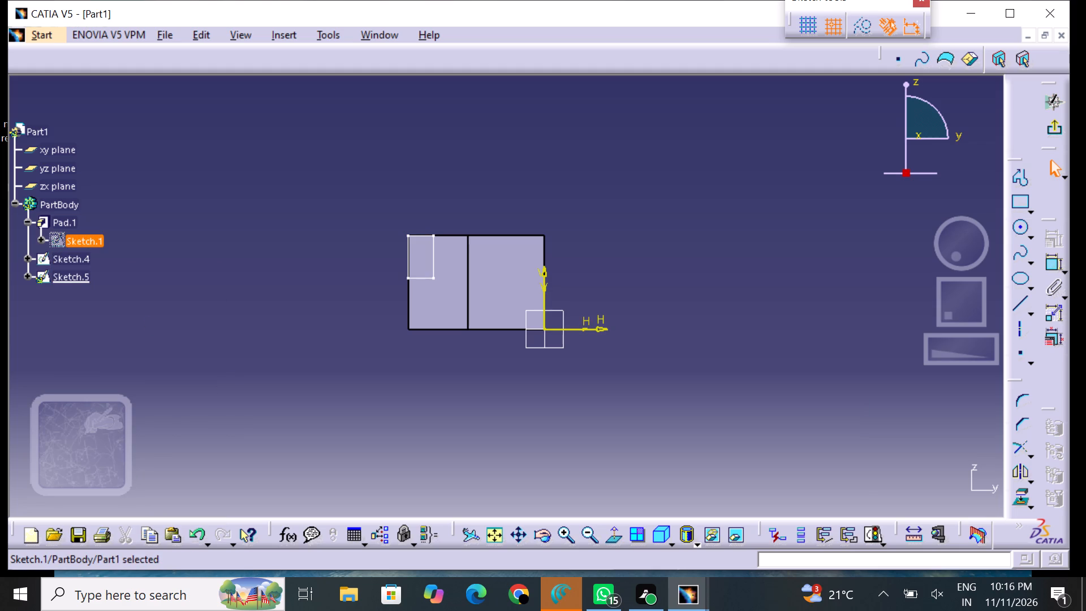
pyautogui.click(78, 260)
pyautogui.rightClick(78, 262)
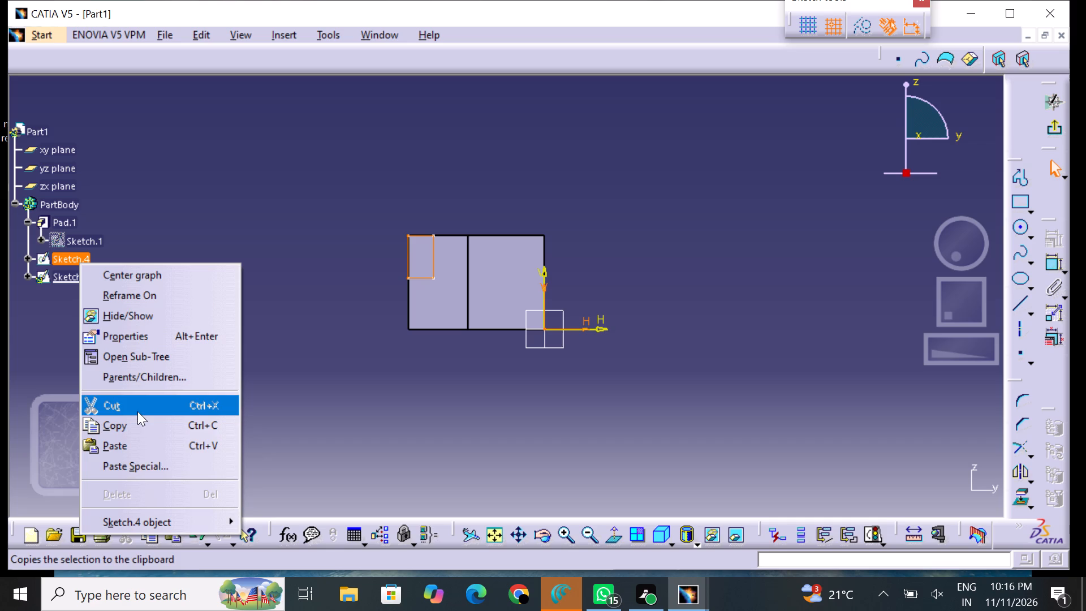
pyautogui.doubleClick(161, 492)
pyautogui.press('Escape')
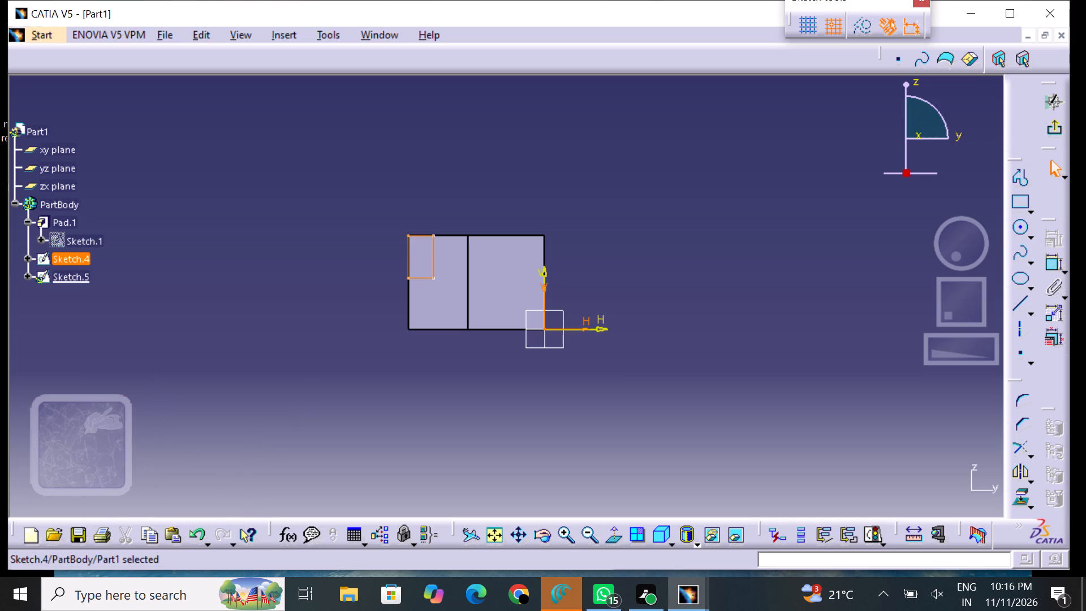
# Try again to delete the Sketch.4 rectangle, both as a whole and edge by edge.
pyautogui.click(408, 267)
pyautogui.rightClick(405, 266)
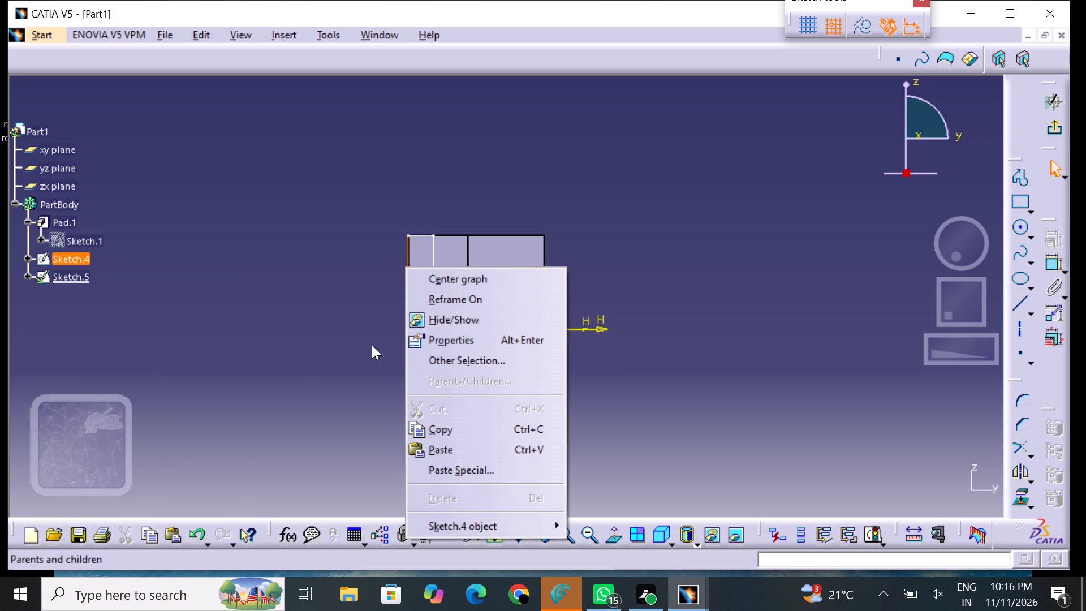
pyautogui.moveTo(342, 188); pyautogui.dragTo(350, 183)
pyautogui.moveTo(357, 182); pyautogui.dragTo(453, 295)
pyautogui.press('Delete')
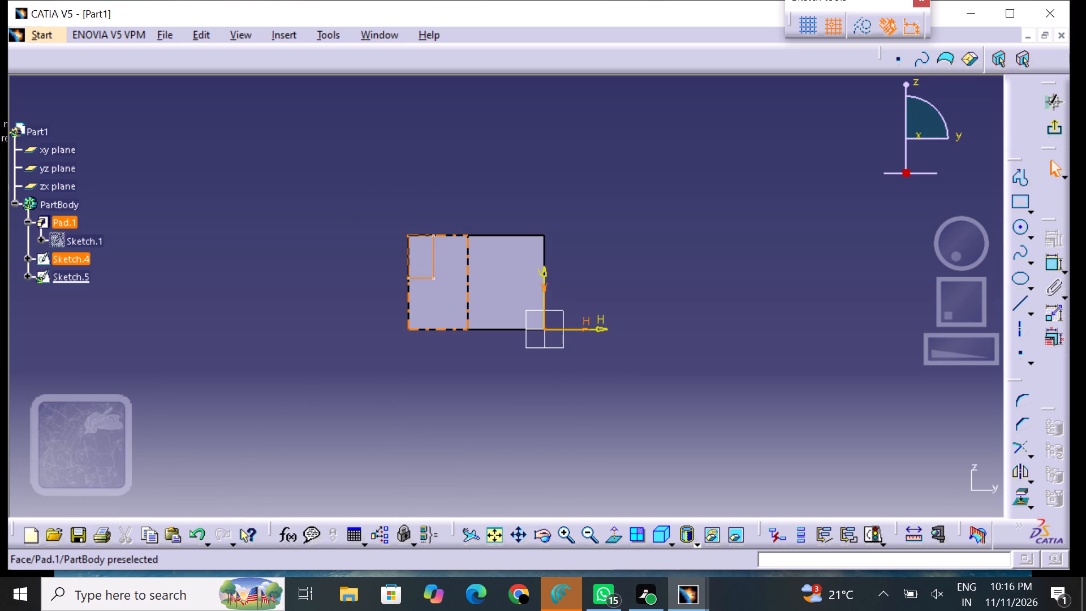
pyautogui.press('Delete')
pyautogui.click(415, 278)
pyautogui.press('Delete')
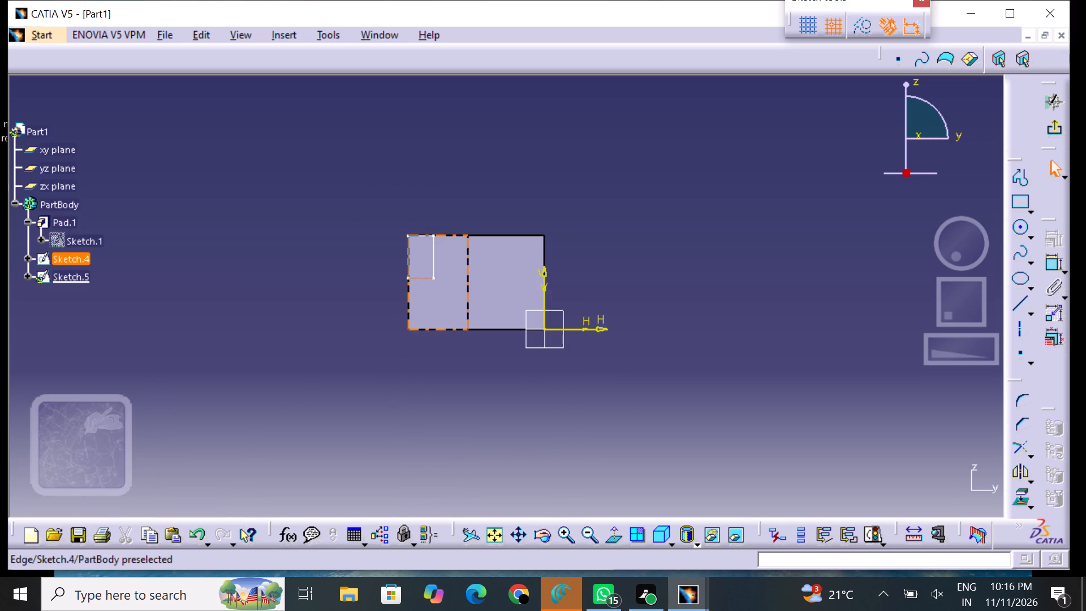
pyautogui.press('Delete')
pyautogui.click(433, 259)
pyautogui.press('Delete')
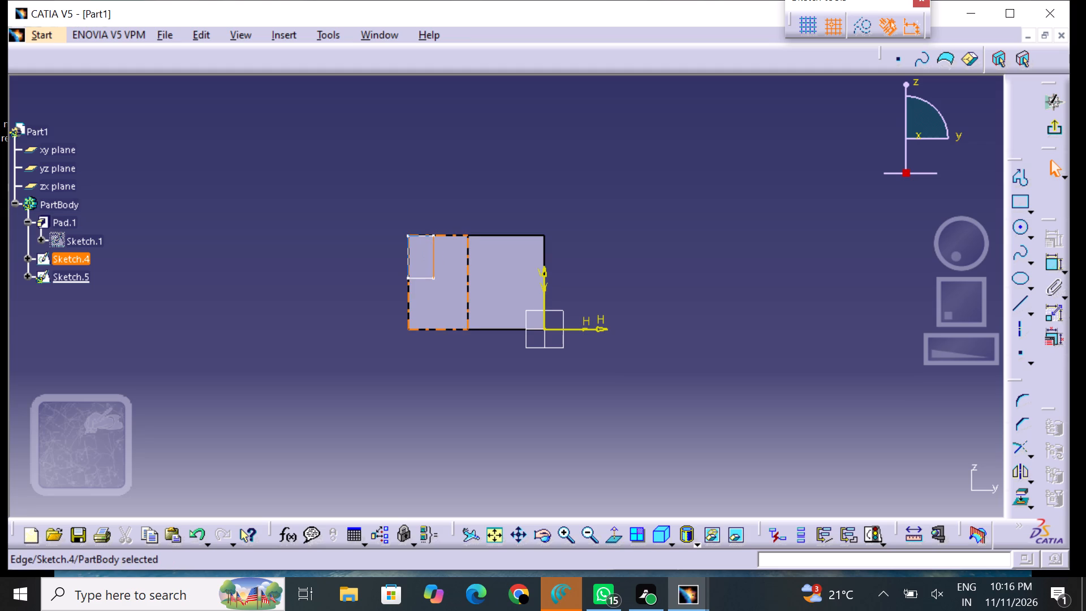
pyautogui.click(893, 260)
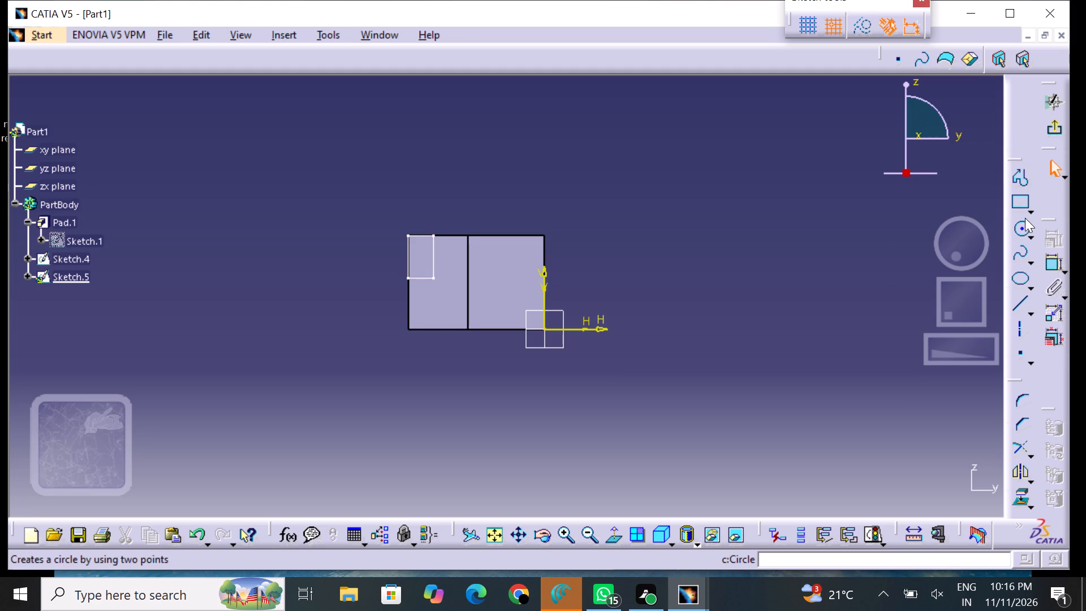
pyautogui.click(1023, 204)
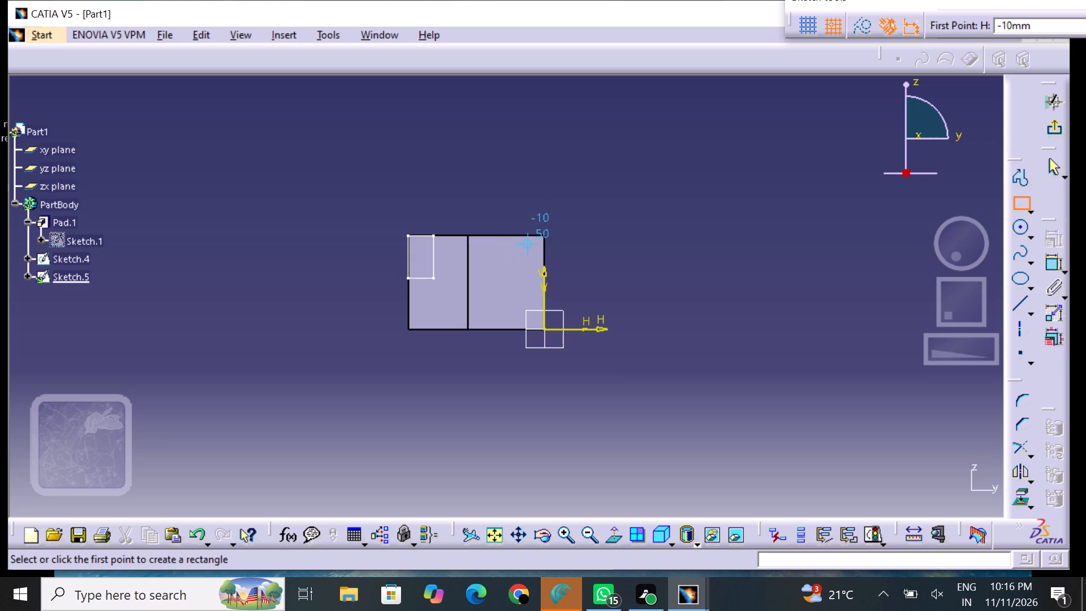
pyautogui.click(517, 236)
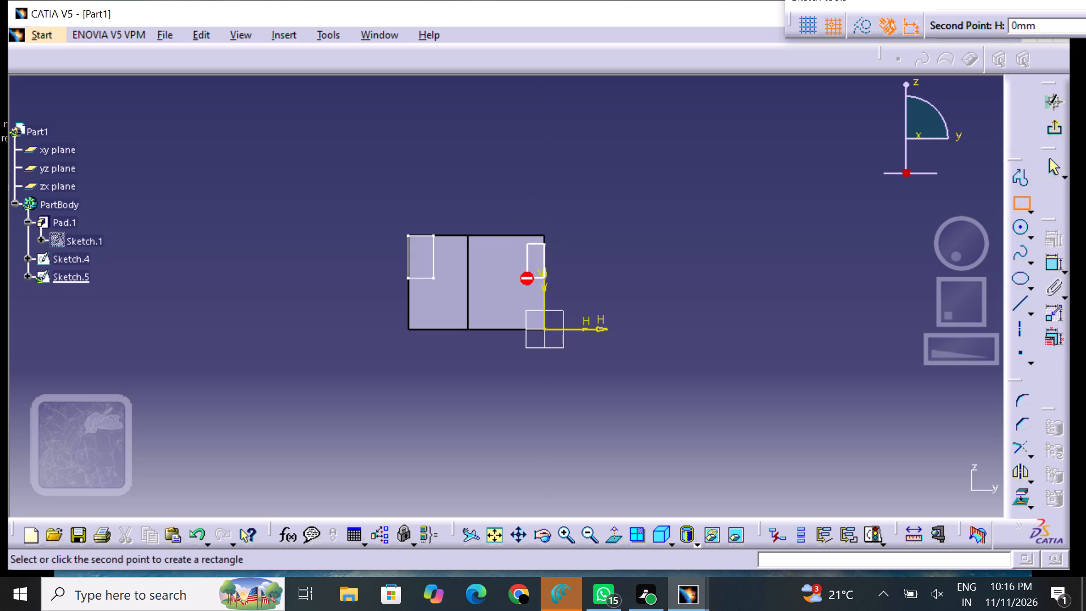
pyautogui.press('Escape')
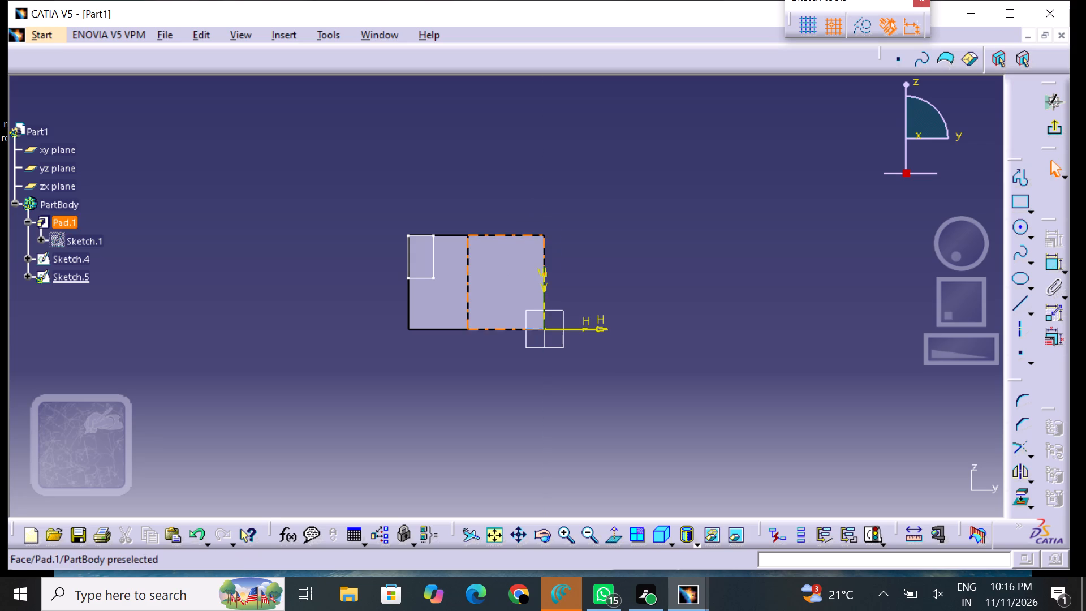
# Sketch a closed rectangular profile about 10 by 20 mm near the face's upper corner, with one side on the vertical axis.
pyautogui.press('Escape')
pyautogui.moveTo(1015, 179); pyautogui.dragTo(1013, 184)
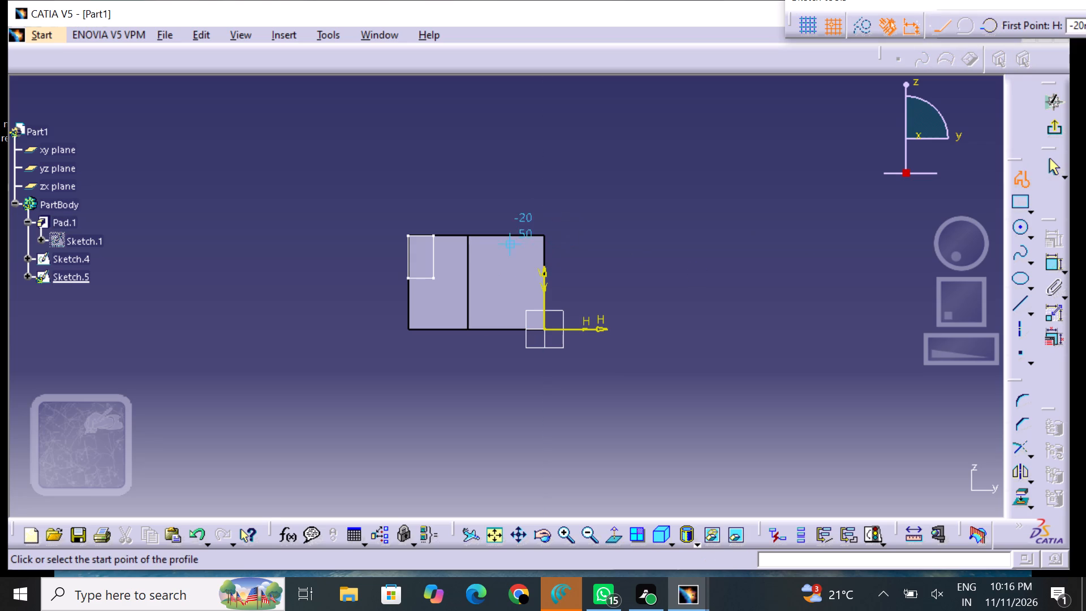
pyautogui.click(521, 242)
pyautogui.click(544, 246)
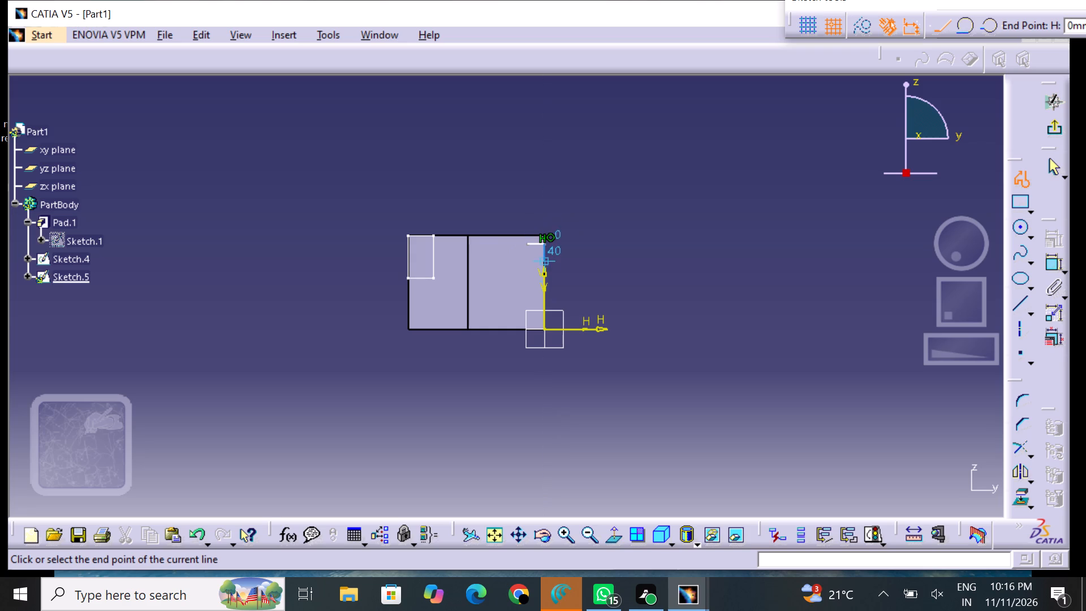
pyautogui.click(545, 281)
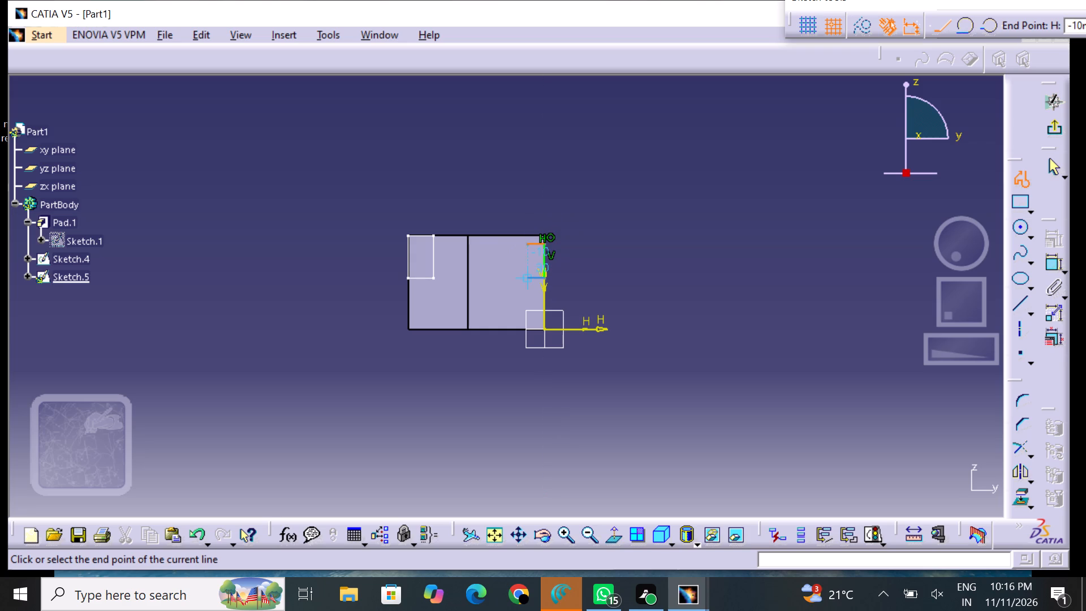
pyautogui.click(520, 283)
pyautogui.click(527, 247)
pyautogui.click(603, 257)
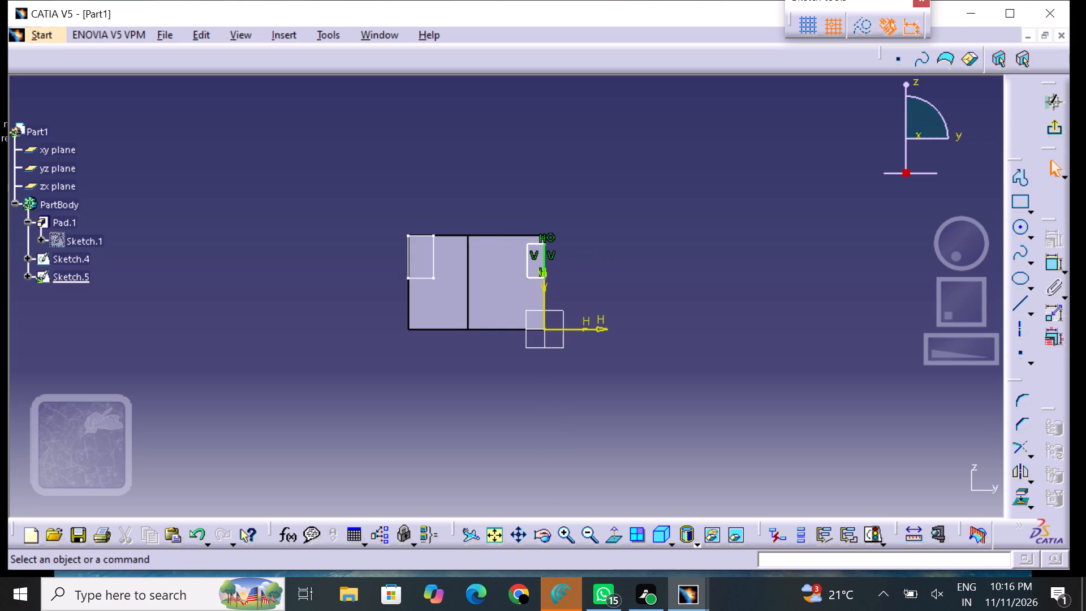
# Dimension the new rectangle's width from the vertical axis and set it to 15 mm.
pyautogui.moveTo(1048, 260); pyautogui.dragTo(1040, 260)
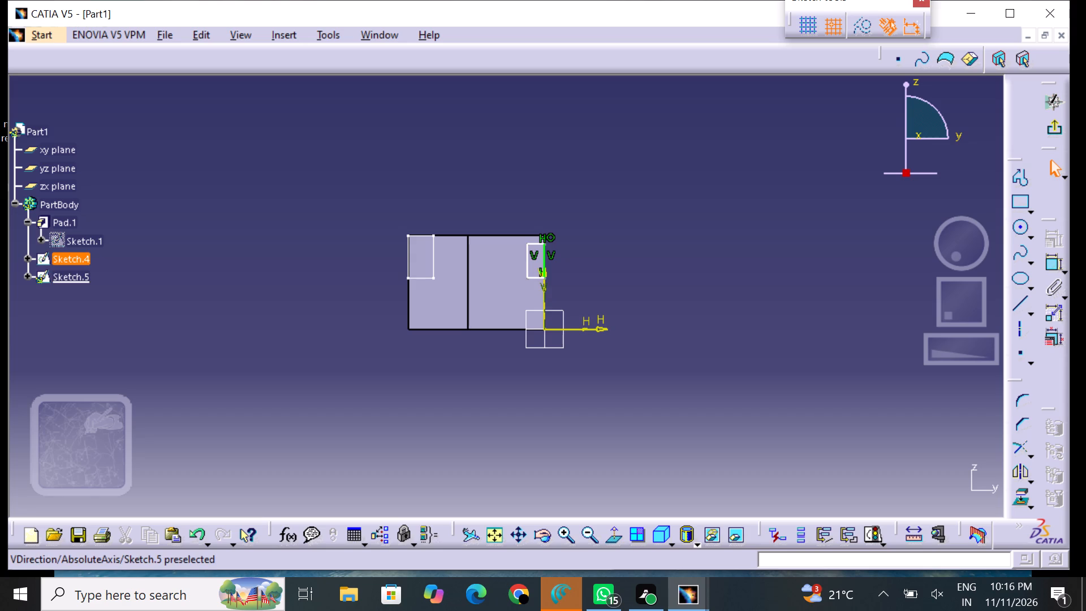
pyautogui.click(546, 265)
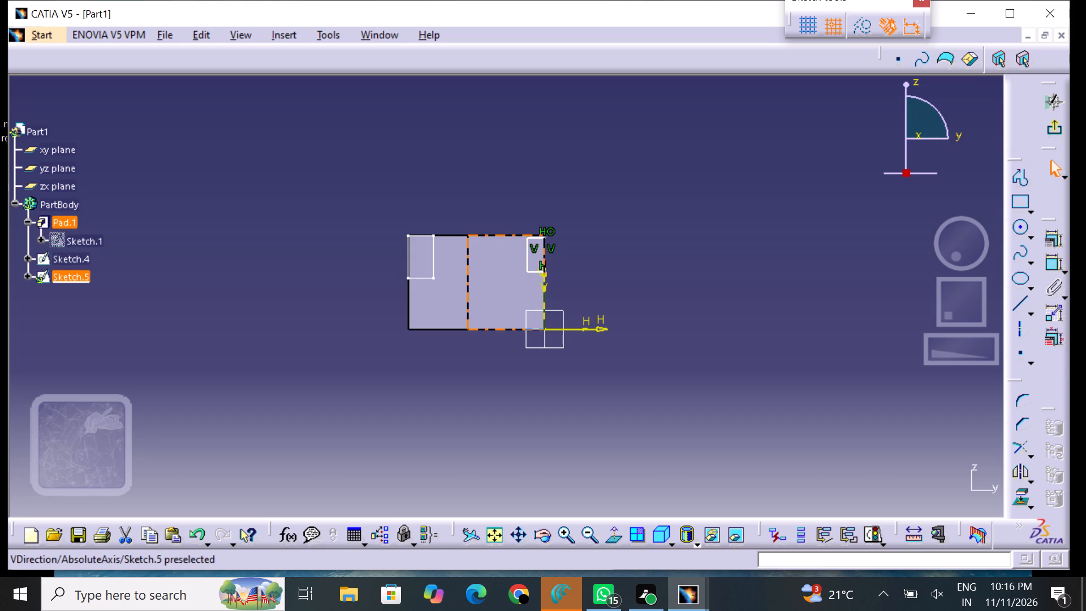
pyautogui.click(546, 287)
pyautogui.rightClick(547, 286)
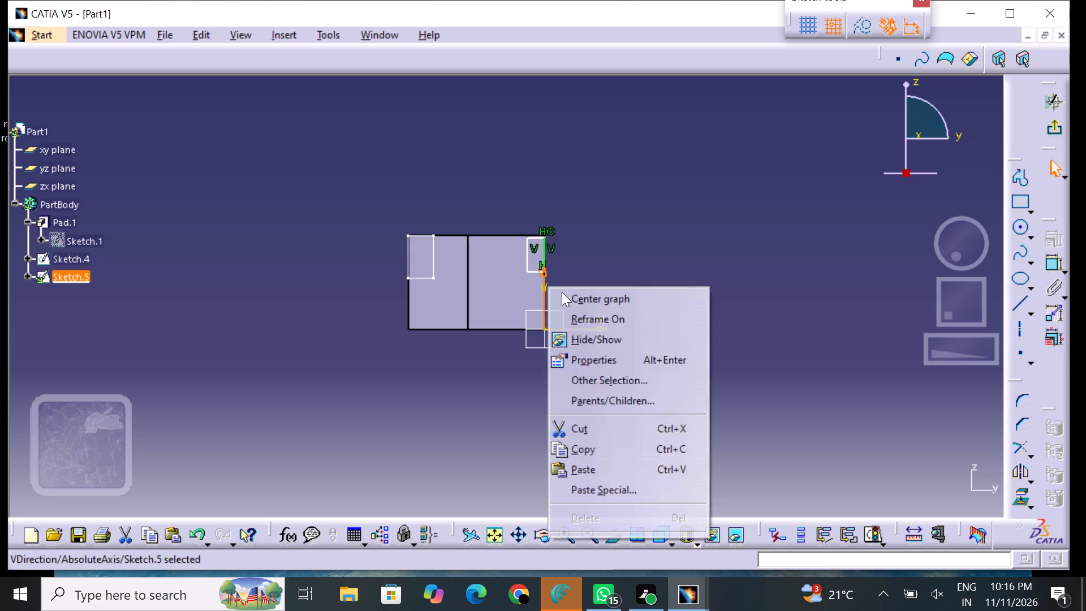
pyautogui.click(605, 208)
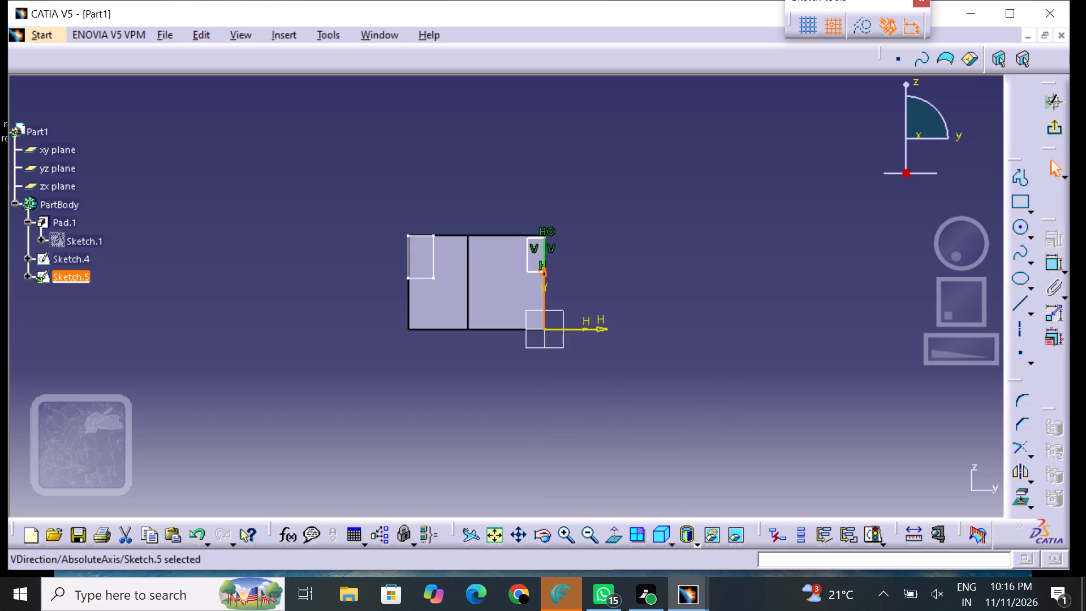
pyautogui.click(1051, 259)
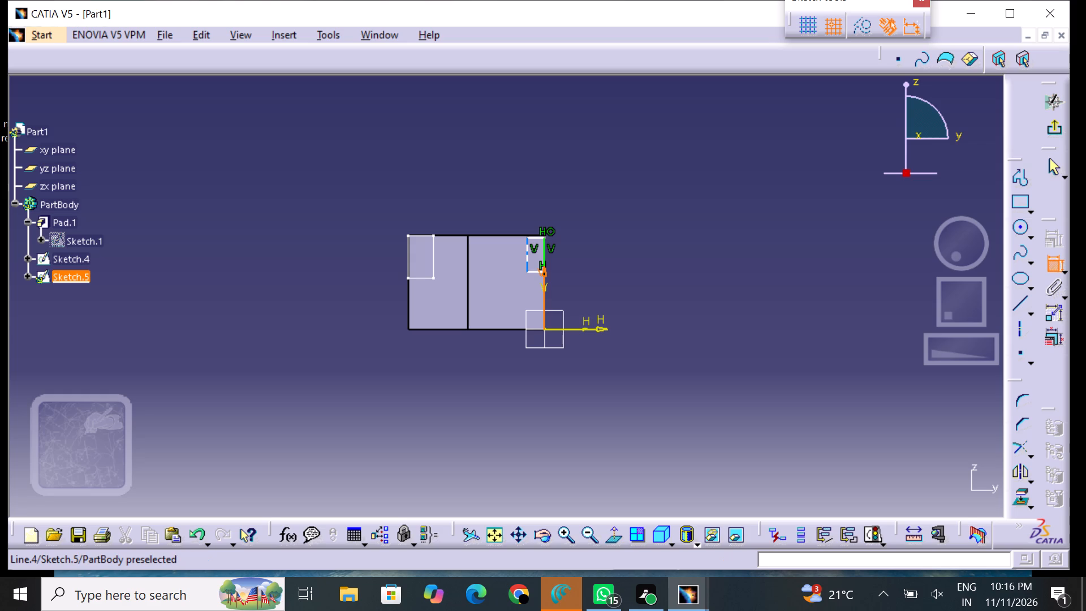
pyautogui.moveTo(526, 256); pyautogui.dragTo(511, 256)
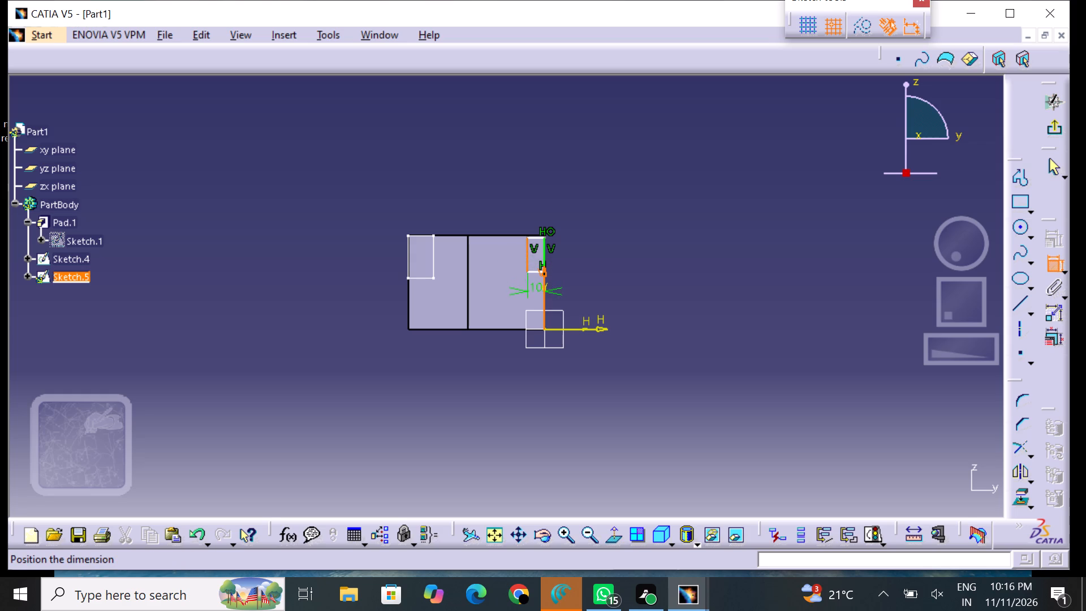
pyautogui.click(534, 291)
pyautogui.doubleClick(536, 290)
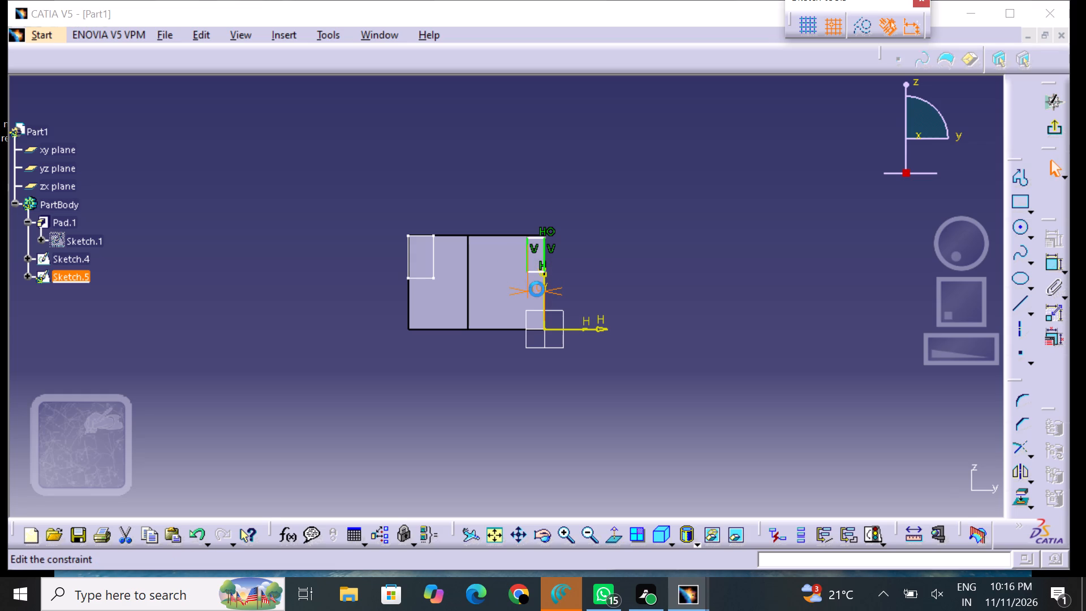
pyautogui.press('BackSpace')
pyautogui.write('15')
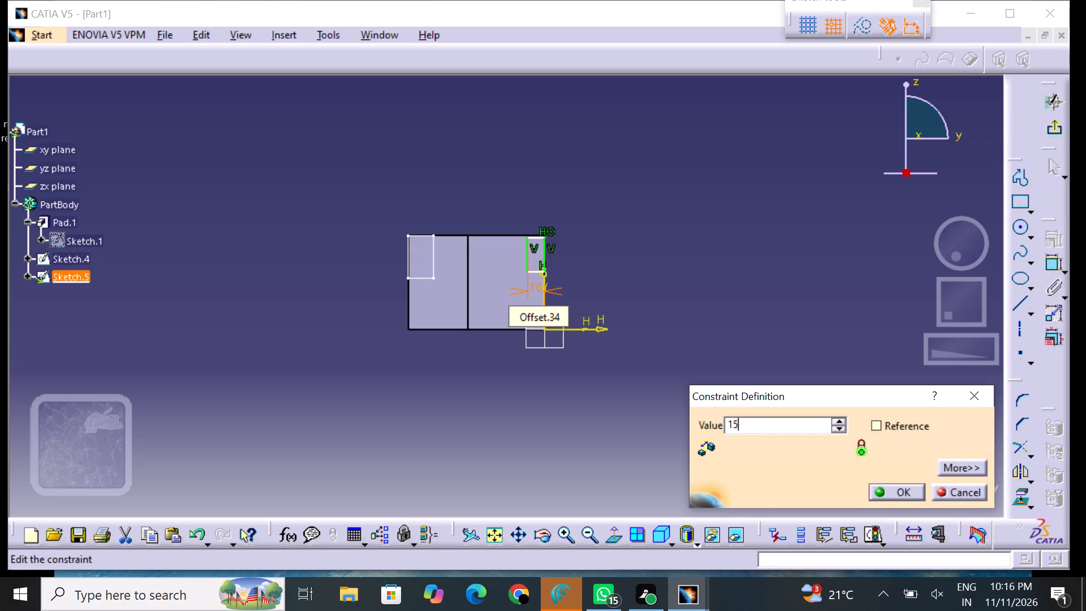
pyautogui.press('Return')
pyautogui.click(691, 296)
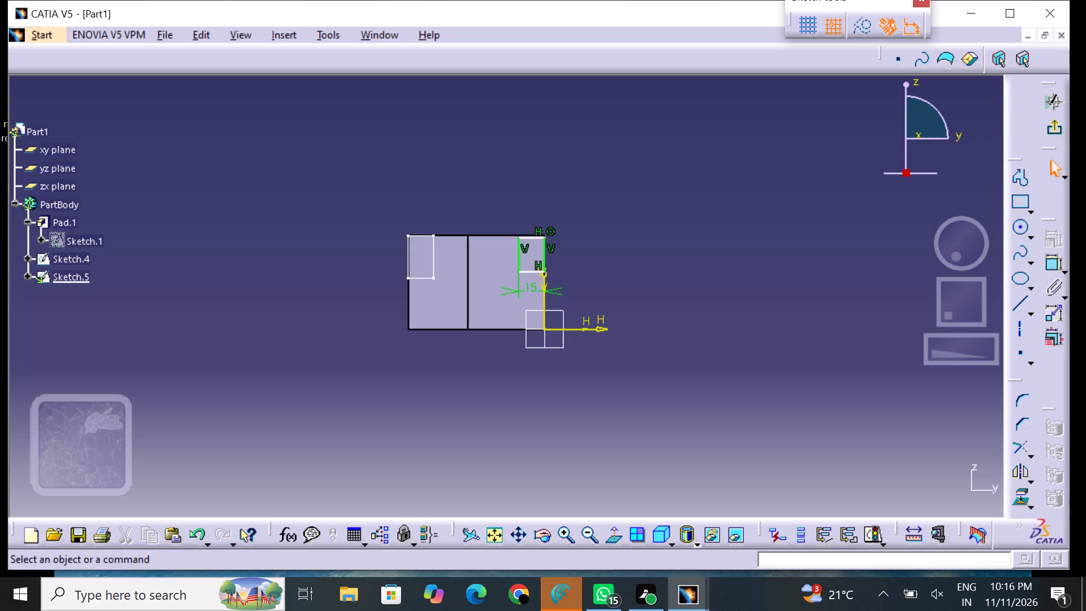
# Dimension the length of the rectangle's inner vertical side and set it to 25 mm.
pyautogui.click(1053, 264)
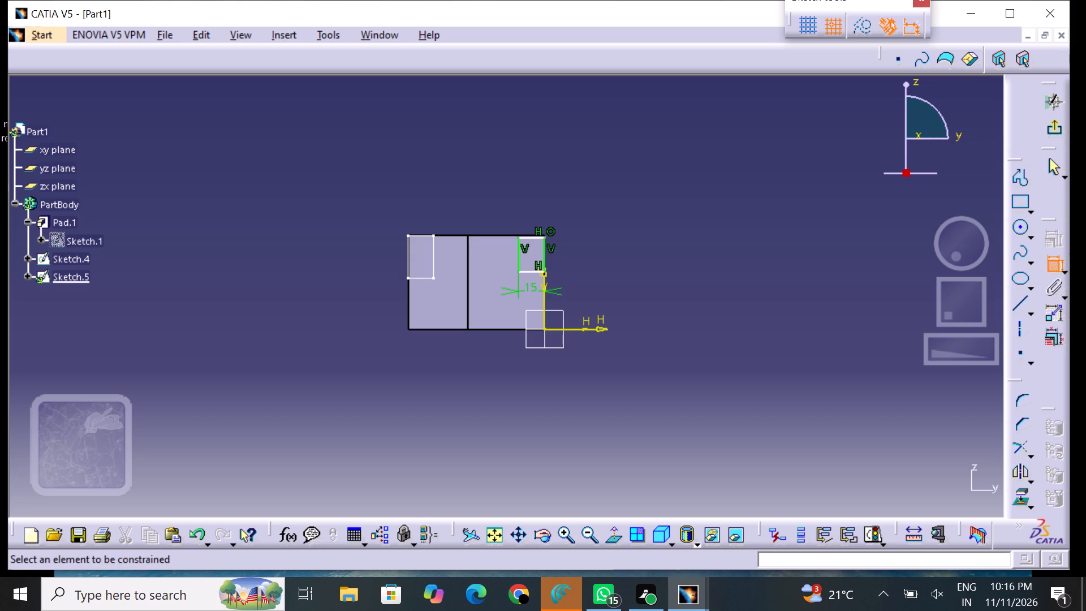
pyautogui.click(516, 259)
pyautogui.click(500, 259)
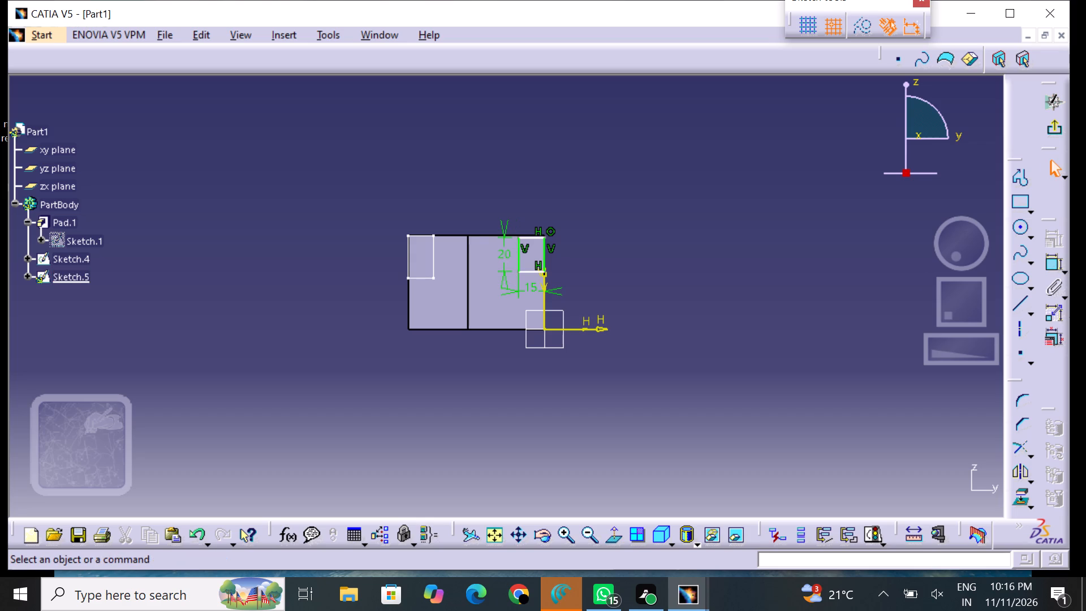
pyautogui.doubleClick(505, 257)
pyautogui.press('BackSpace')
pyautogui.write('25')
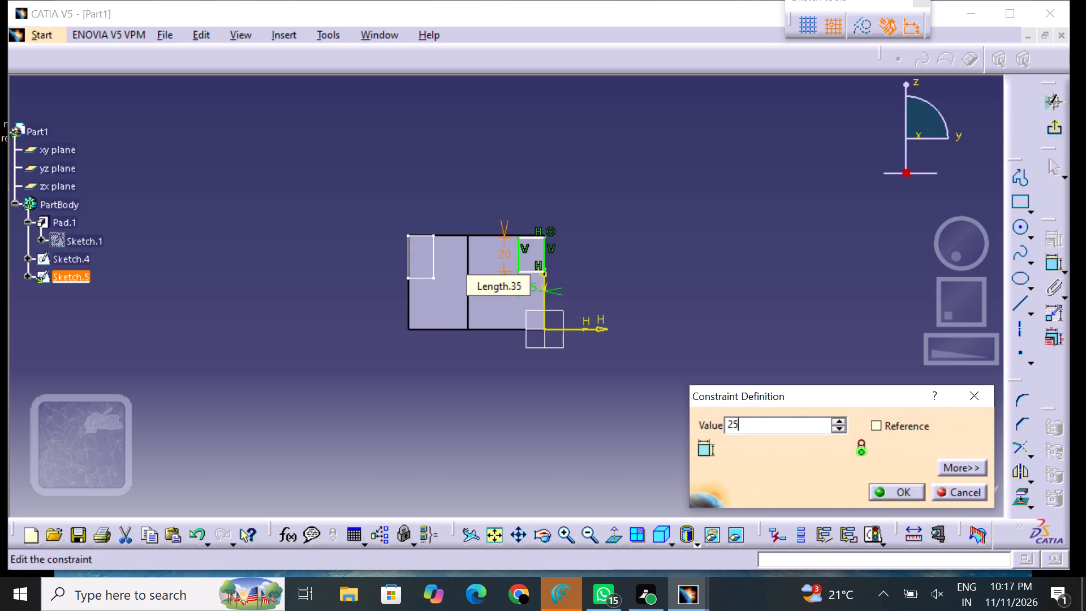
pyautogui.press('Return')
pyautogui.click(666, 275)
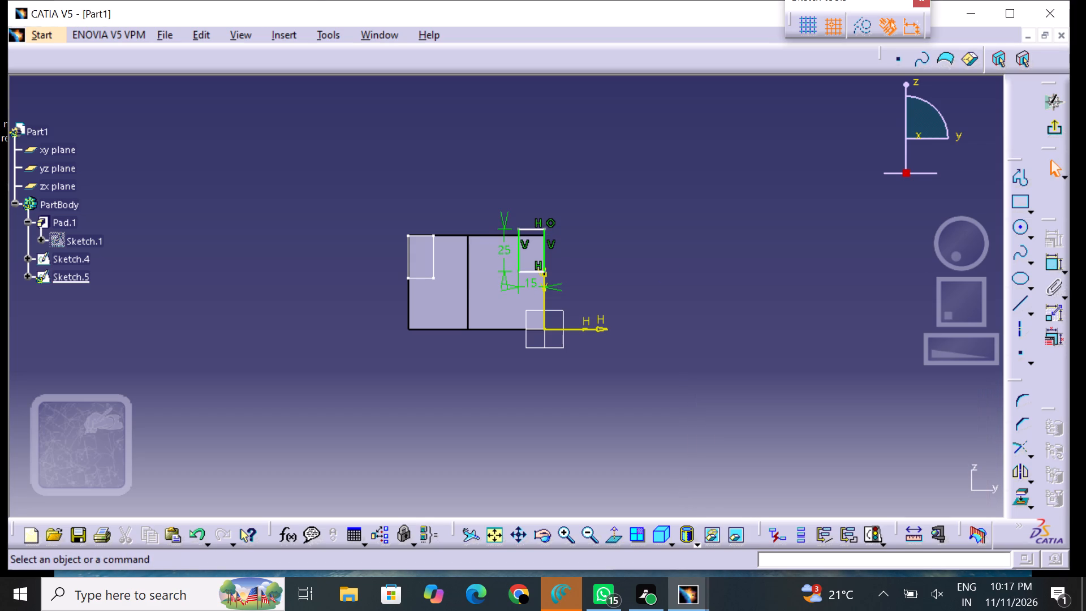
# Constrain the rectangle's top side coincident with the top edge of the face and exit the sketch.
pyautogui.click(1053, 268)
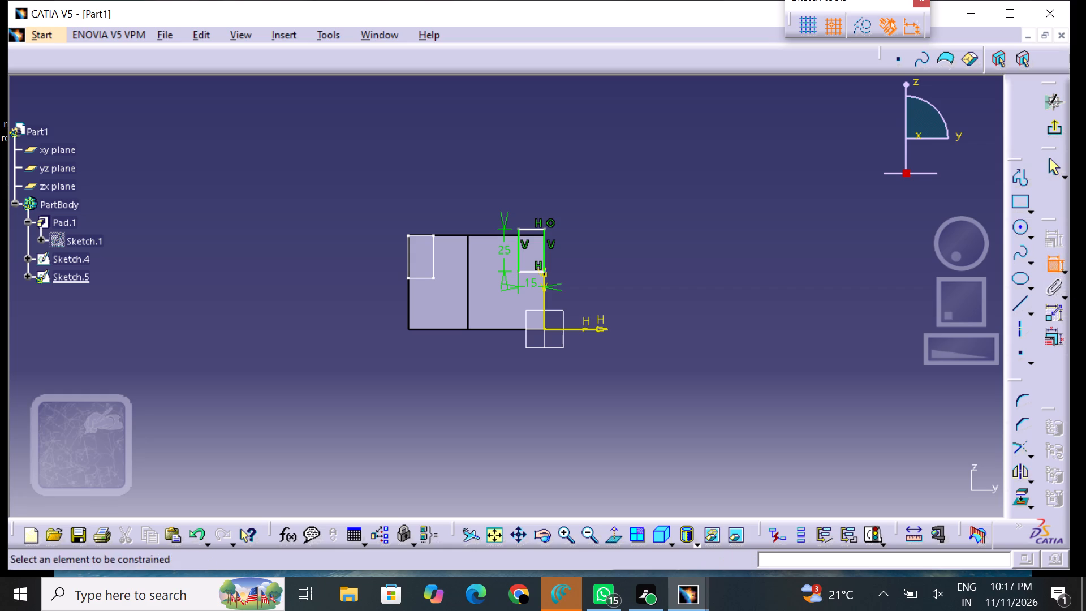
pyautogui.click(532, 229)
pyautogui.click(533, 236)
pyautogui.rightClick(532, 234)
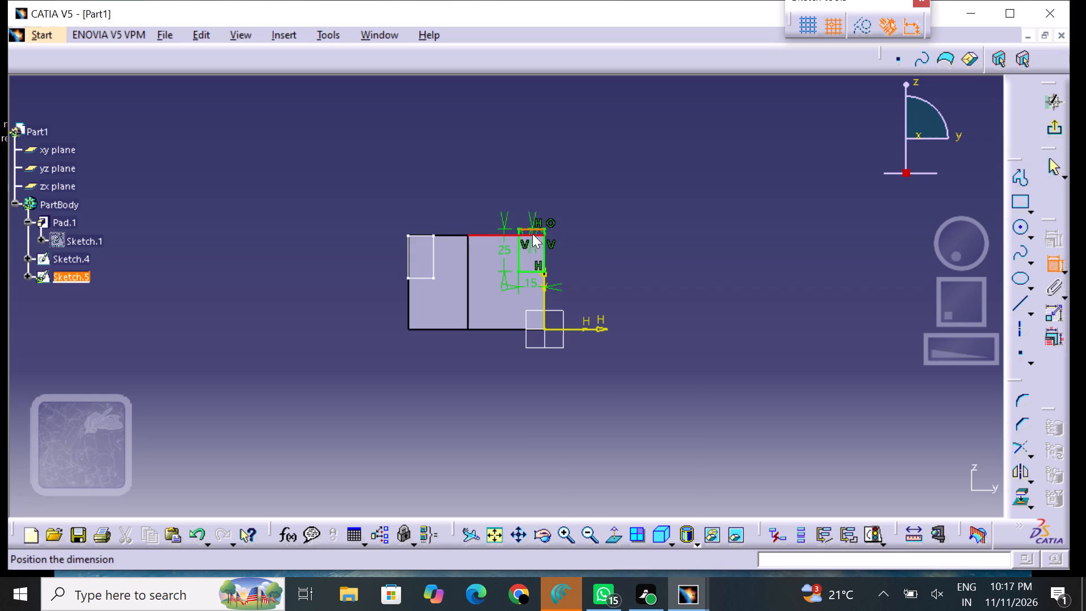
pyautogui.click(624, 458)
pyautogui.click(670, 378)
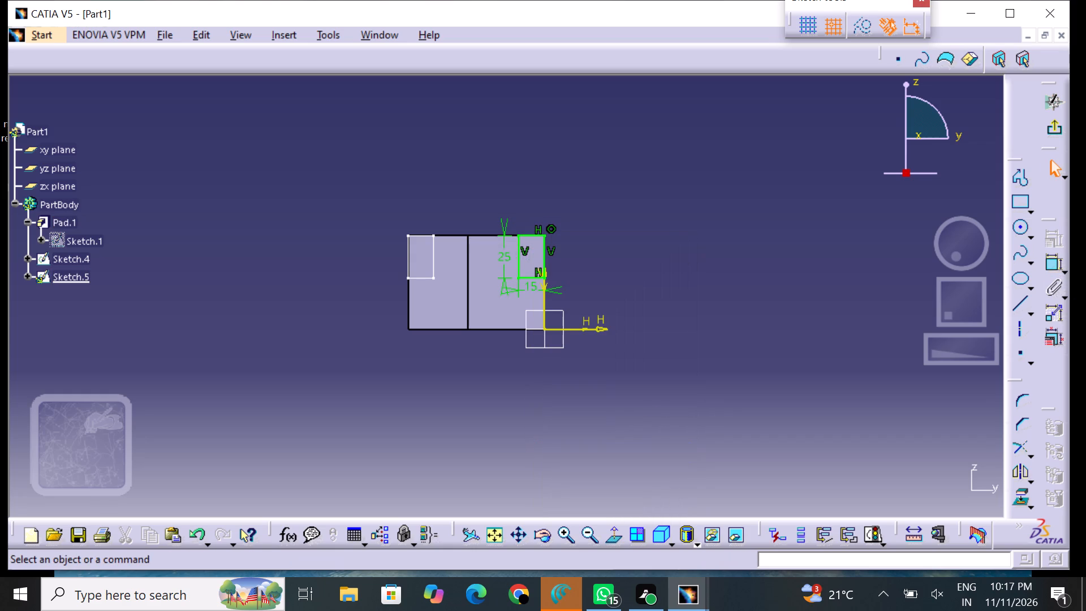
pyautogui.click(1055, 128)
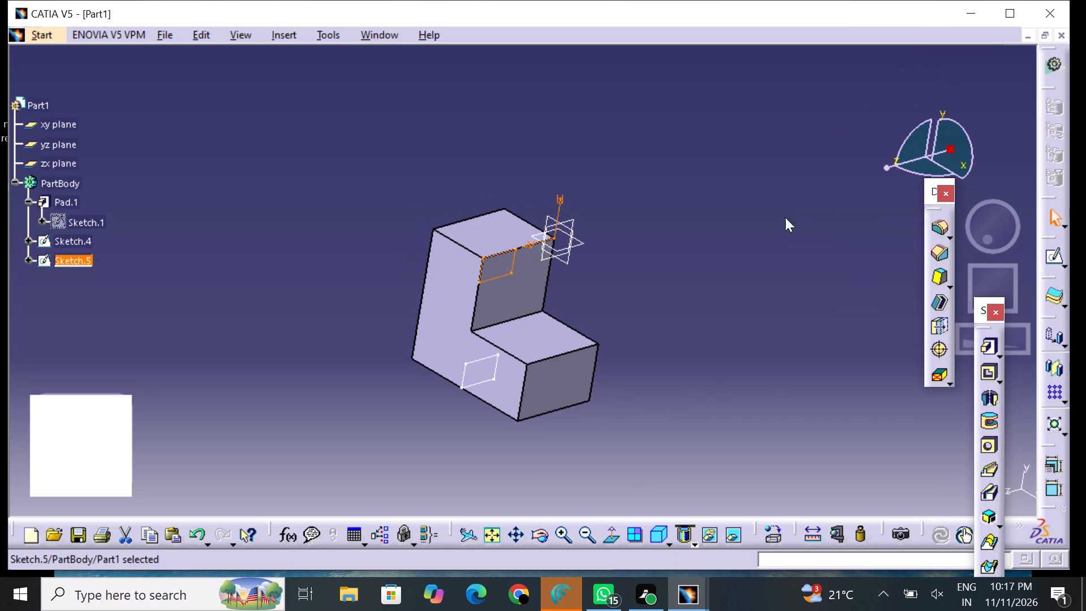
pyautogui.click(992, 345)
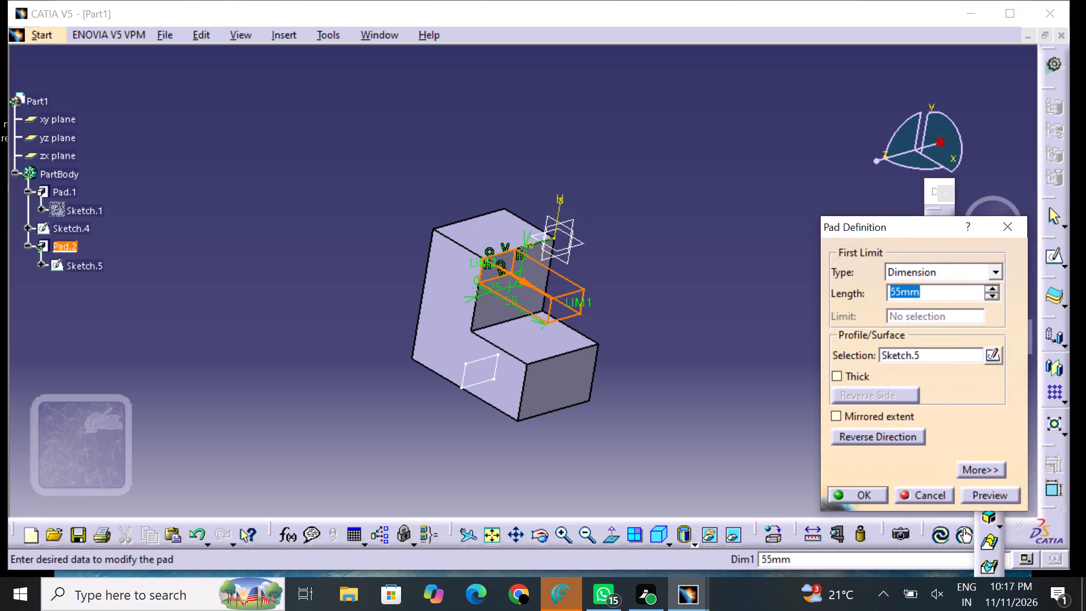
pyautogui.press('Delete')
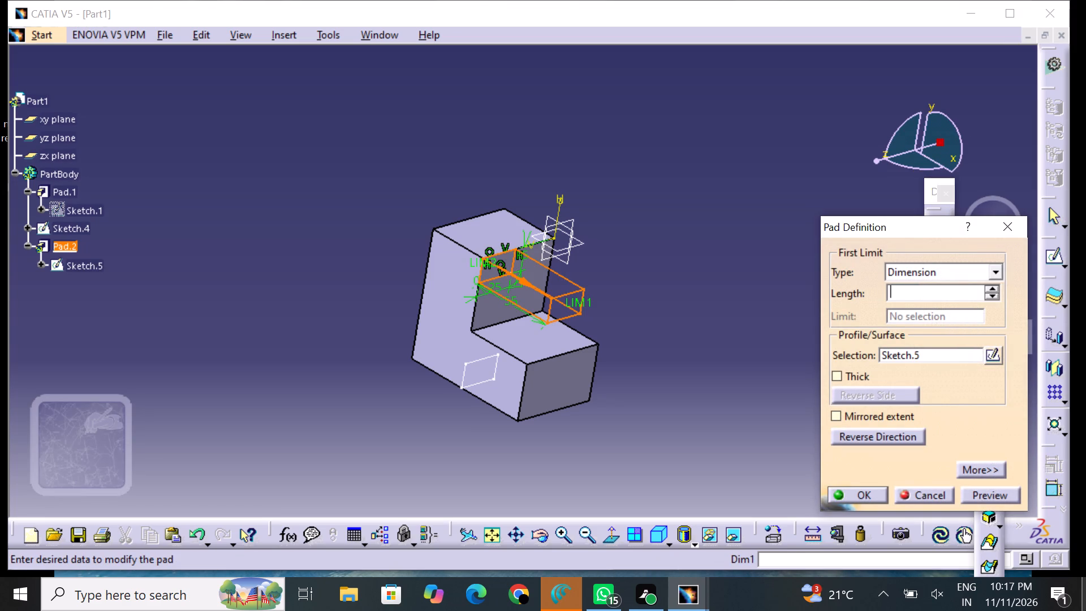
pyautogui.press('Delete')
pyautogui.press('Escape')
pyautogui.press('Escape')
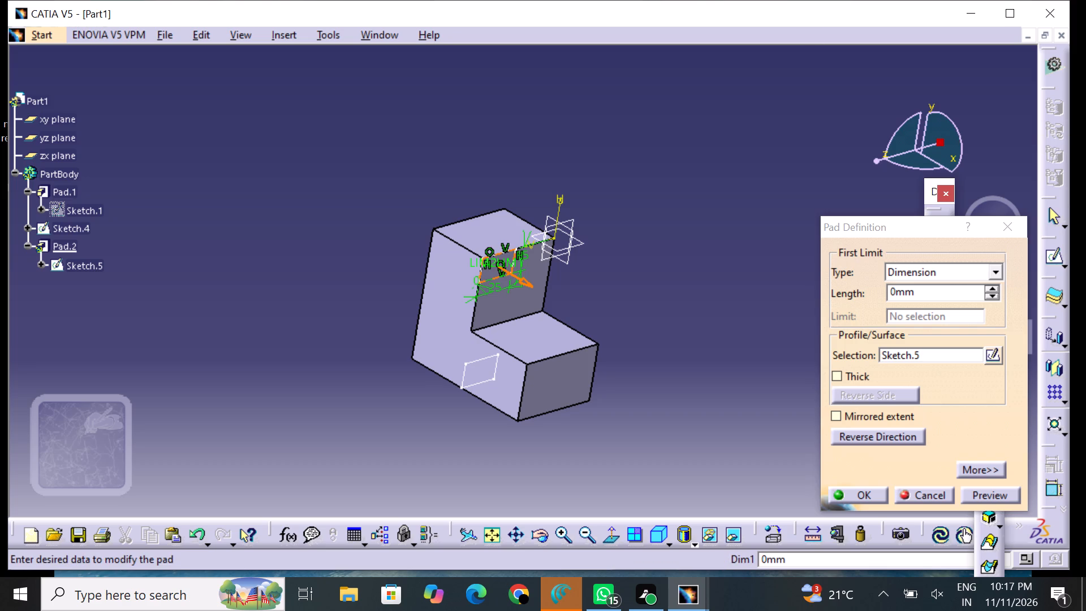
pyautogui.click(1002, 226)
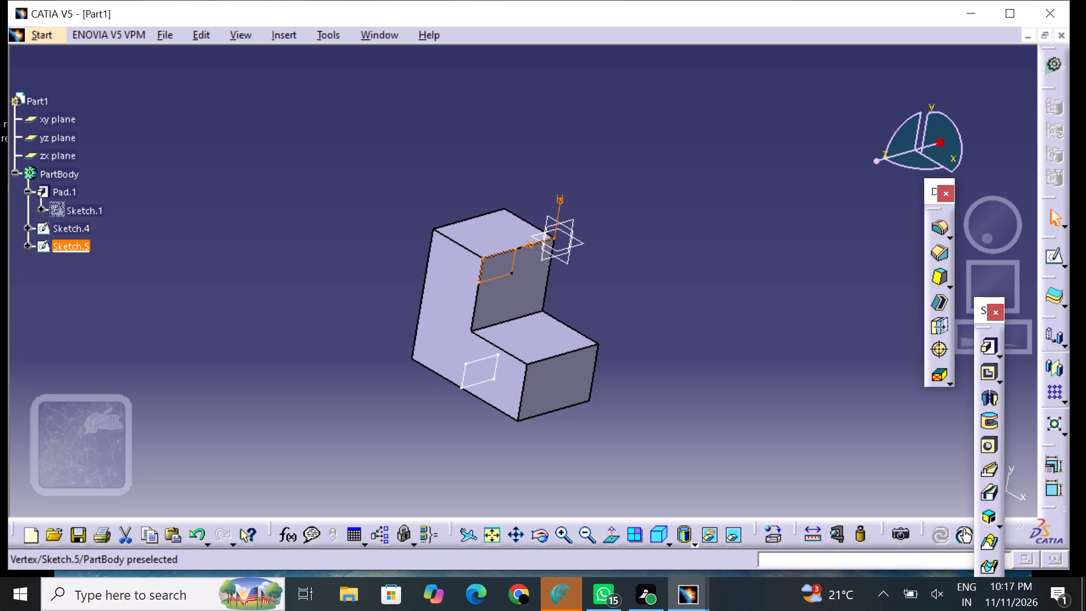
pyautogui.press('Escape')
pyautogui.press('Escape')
# Delete Sketch.5 with its rectangle from the inner face of the pad's upright leg.
pyautogui.moveTo(512, 260); pyautogui.dragTo(570, 261, button='right')
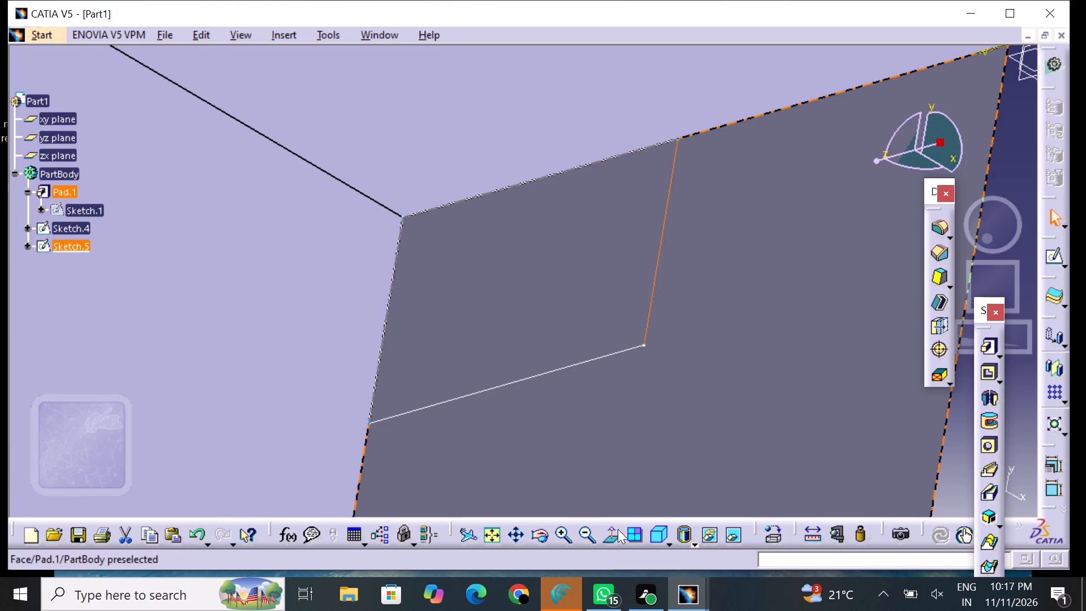
pyautogui.click(587, 530)
pyautogui.click(585, 527)
pyautogui.moveTo(590, 524); pyautogui.dragTo(589, 532)
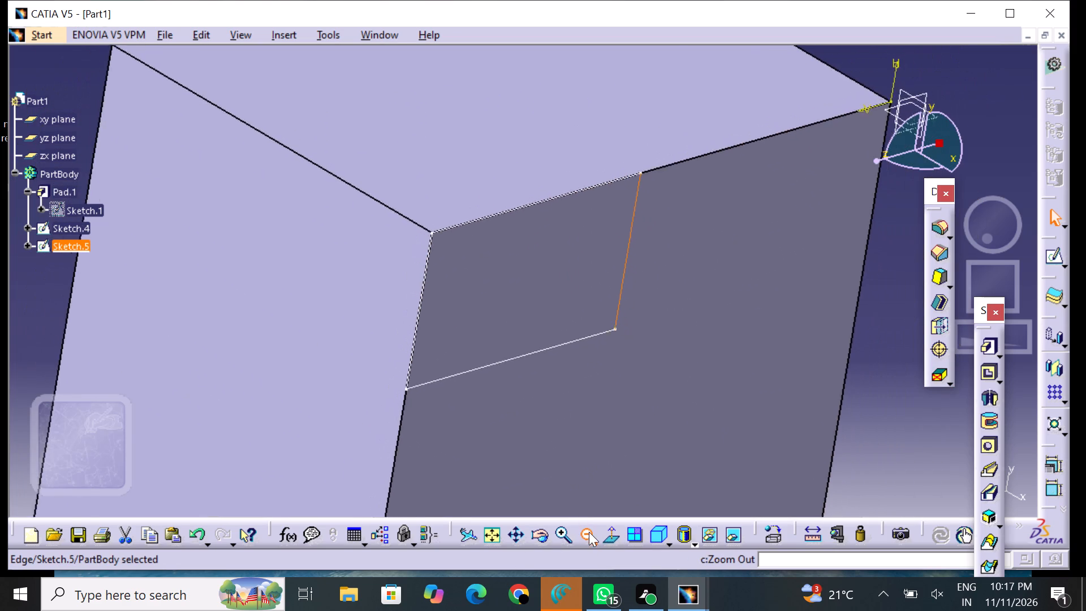
pyautogui.moveTo(589, 532); pyautogui.dragTo(587, 534)
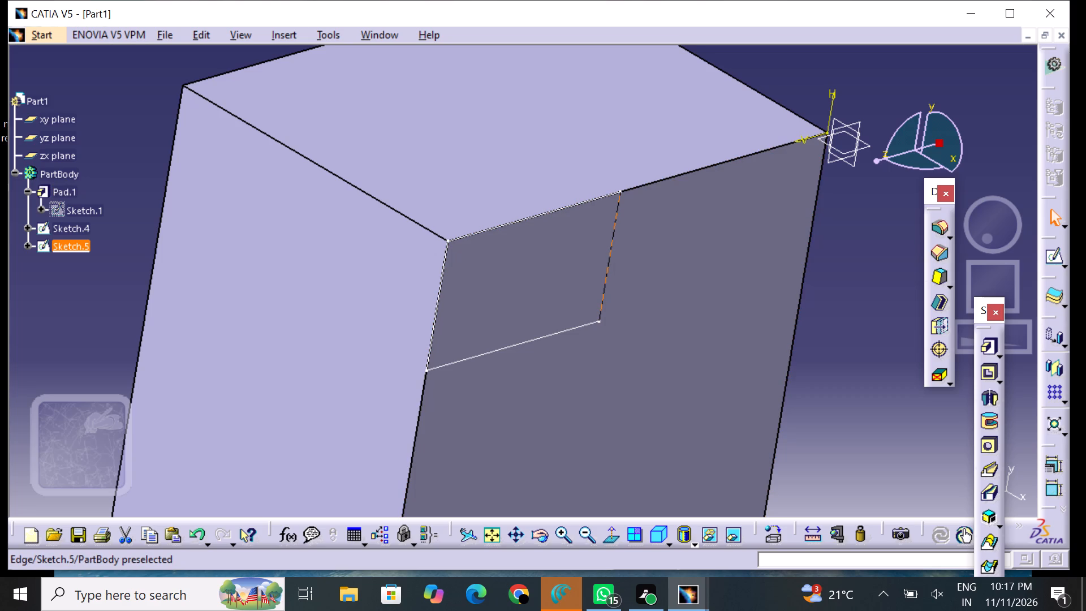
pyautogui.rightClick(605, 274)
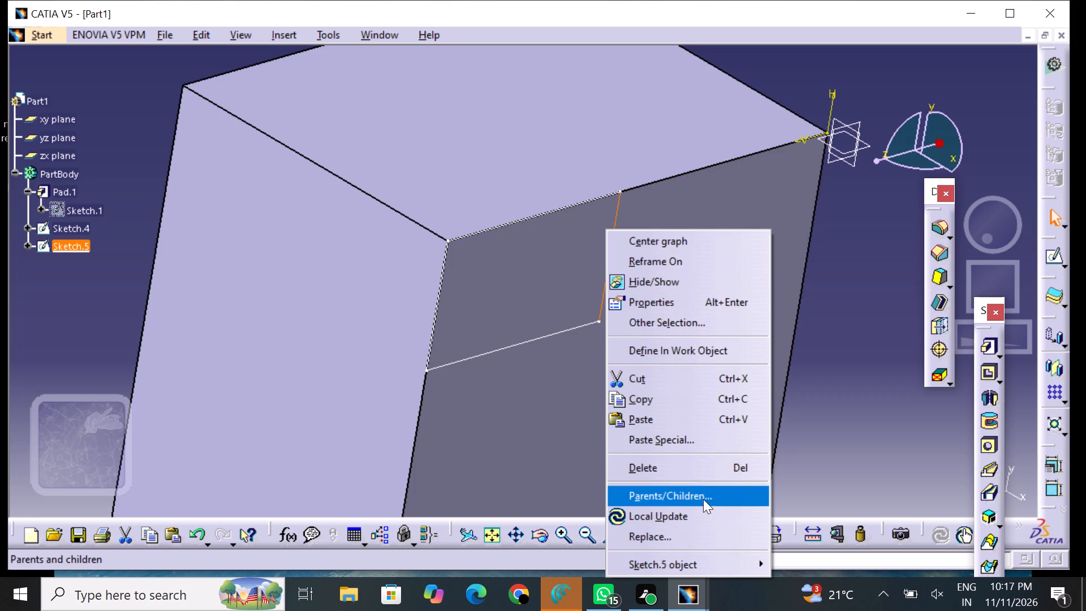
pyautogui.click(696, 471)
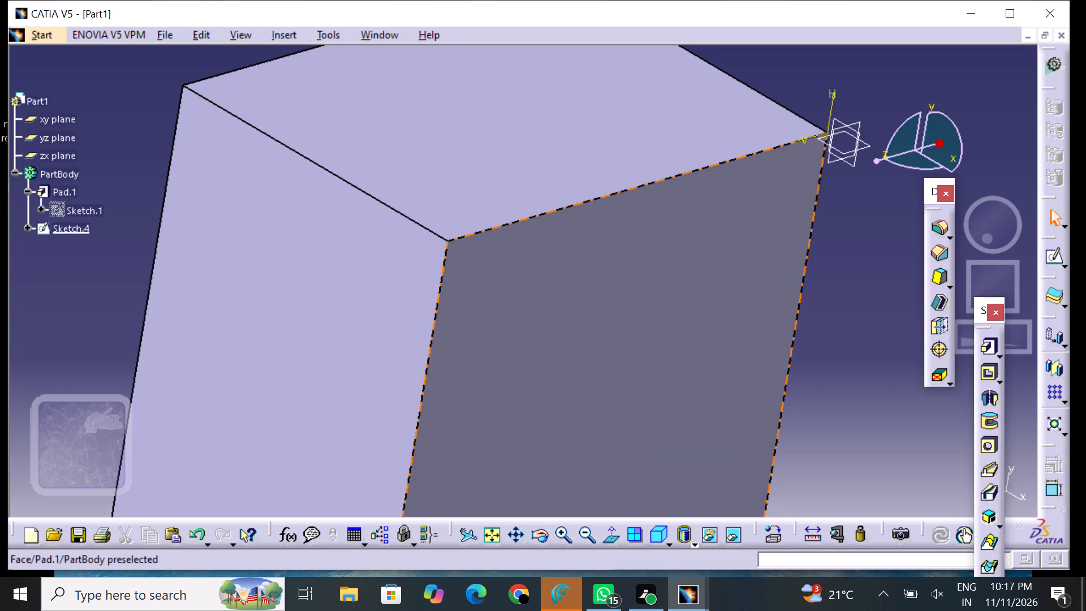
# Open a new sketch on the inner face of the L-shaped pad's upright leg.
pyautogui.click(586, 534)
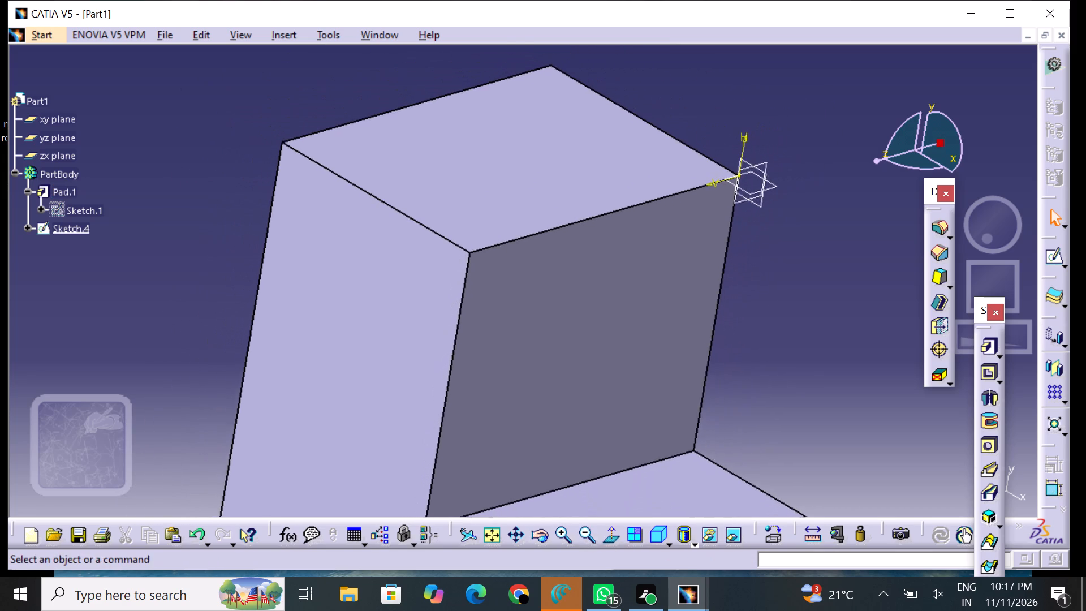
pyautogui.click(565, 329)
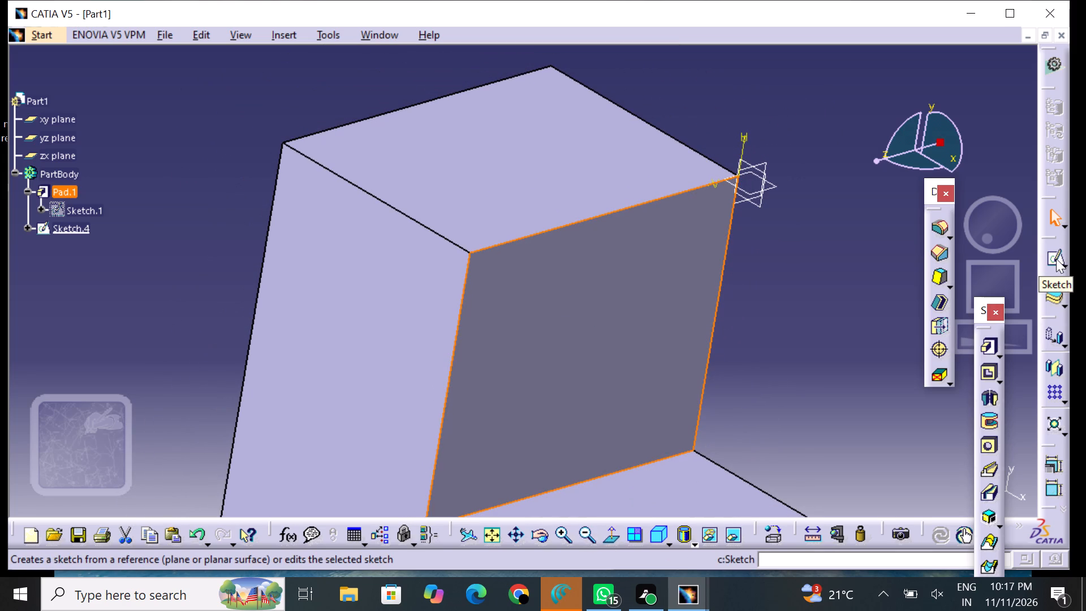
pyautogui.rightClick(1050, 260)
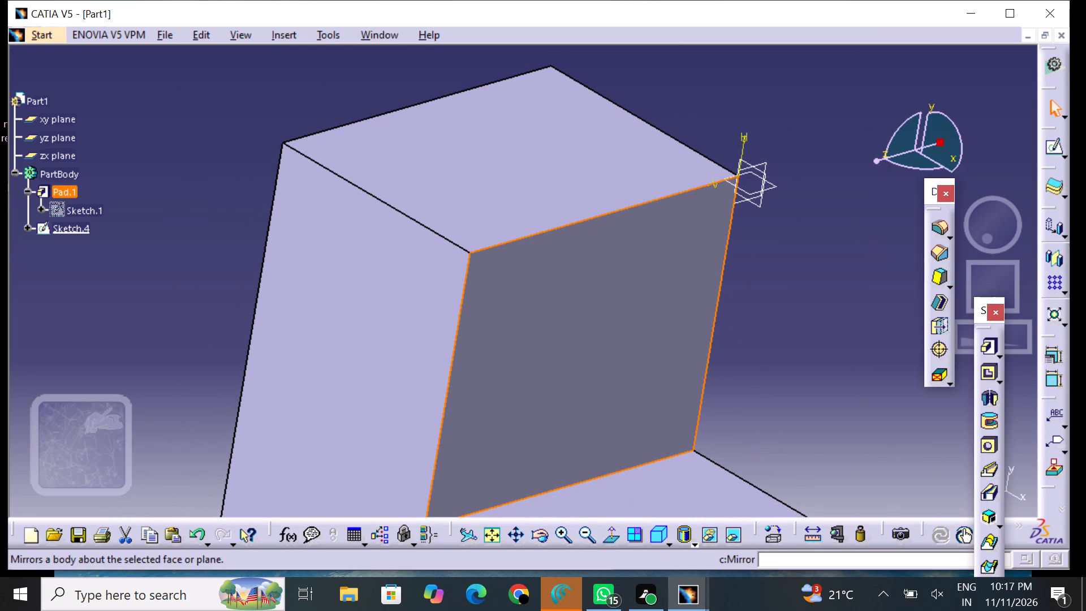
pyautogui.click(1052, 144)
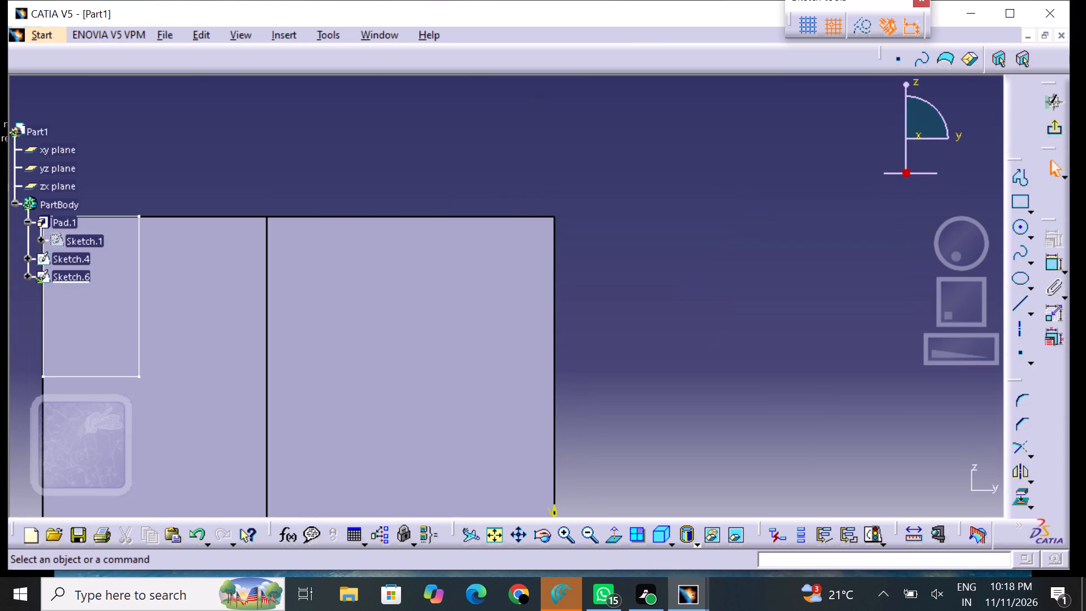
pyautogui.moveTo(749, 333); pyautogui.dragTo(902, 212, button='middle')
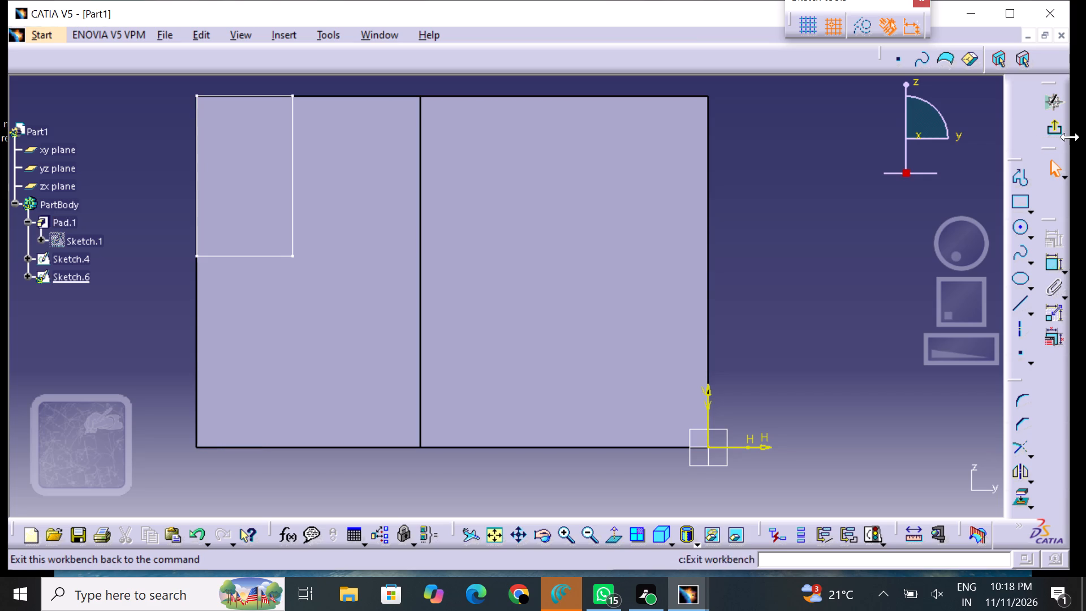
# Exit the empty sketch and open a new sketch on the inner face of the L-shaped pad's upright leg.
pyautogui.click(1053, 130)
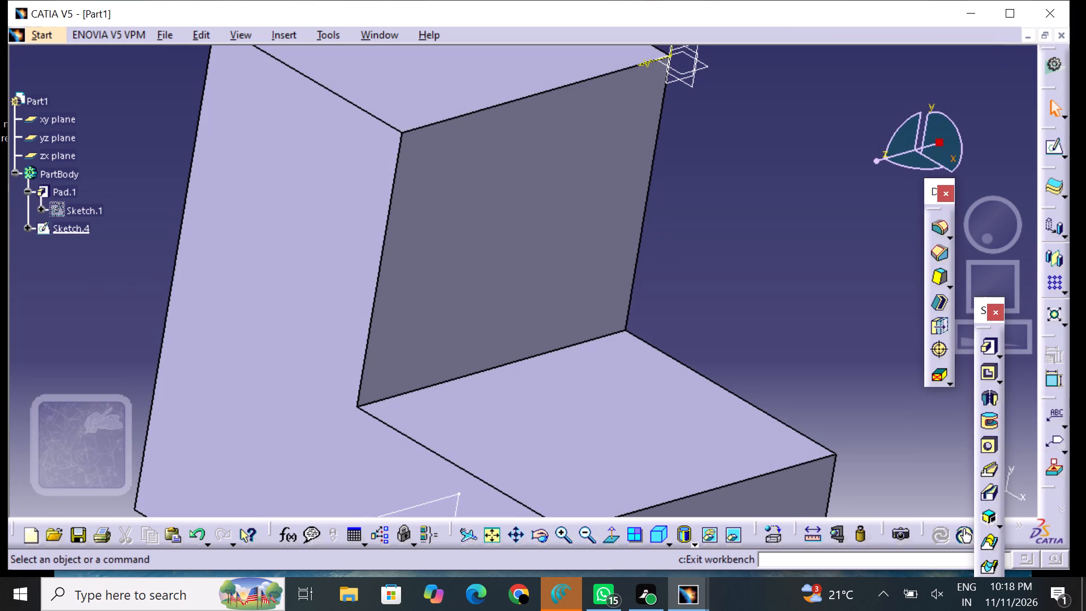
pyautogui.moveTo(886, 302); pyautogui.dragTo(842, 359, button='middle')
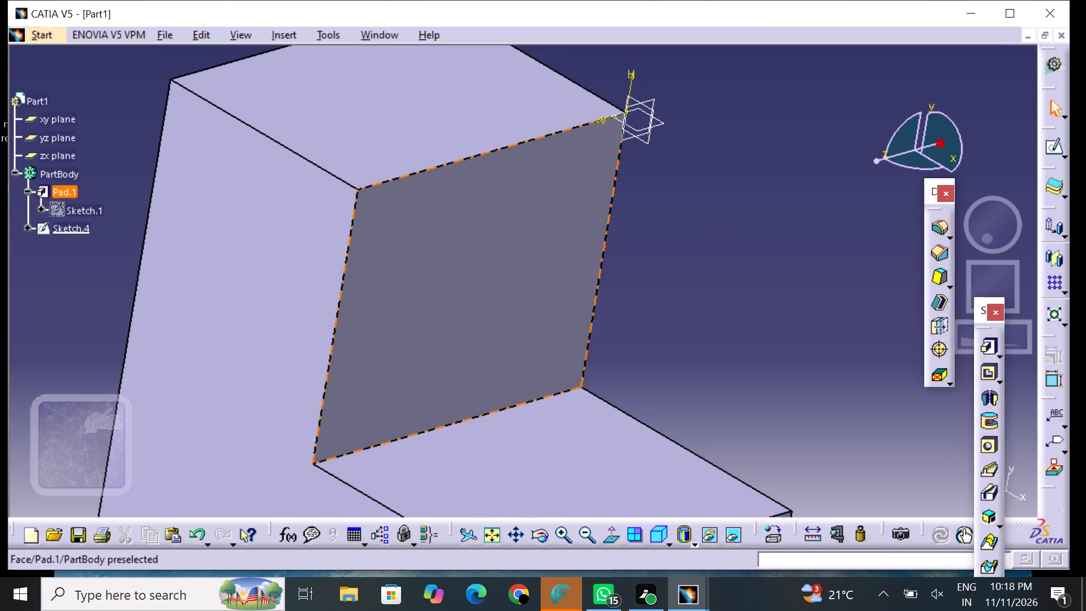
pyautogui.click(413, 365)
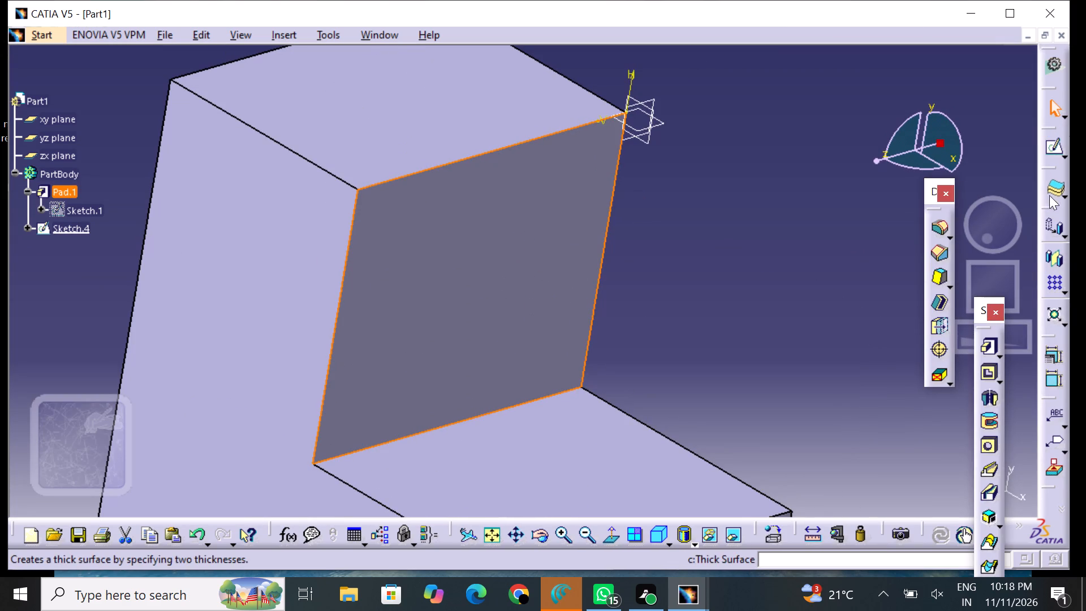
pyautogui.moveTo(1056, 149); pyautogui.dragTo(1056, 156)
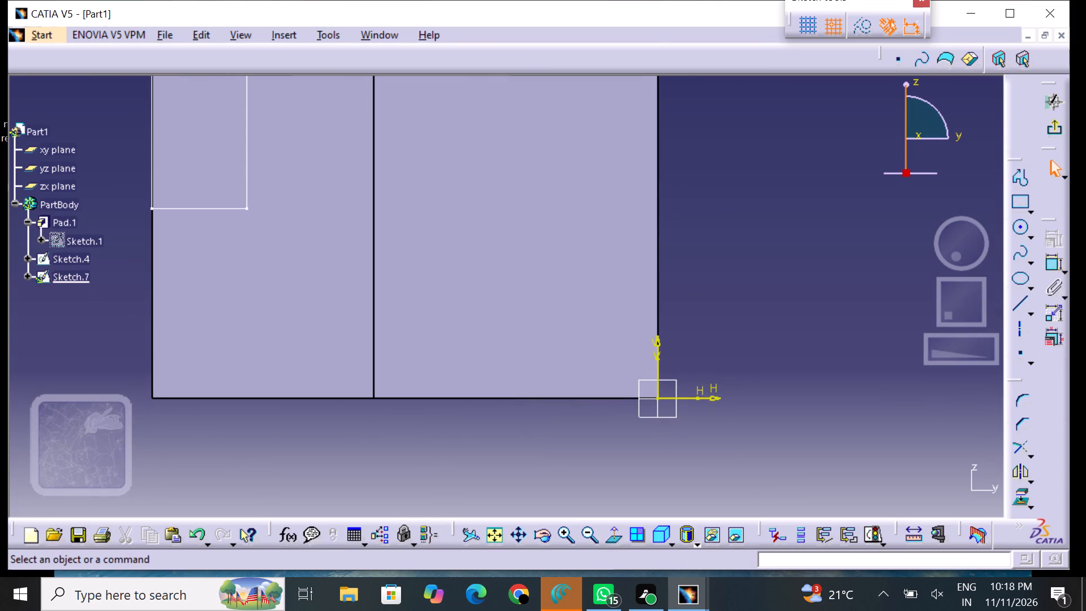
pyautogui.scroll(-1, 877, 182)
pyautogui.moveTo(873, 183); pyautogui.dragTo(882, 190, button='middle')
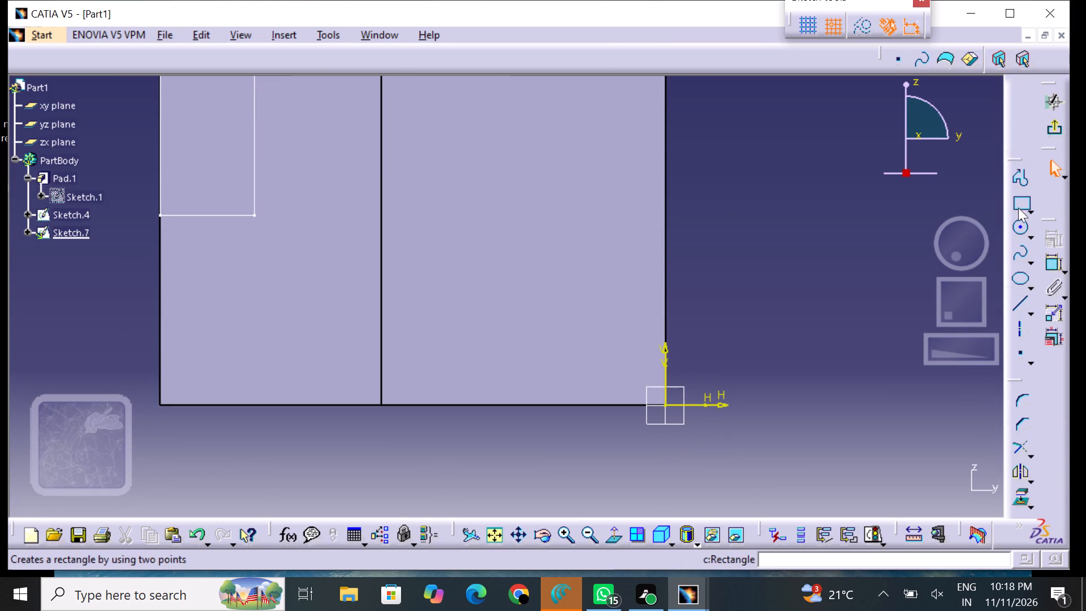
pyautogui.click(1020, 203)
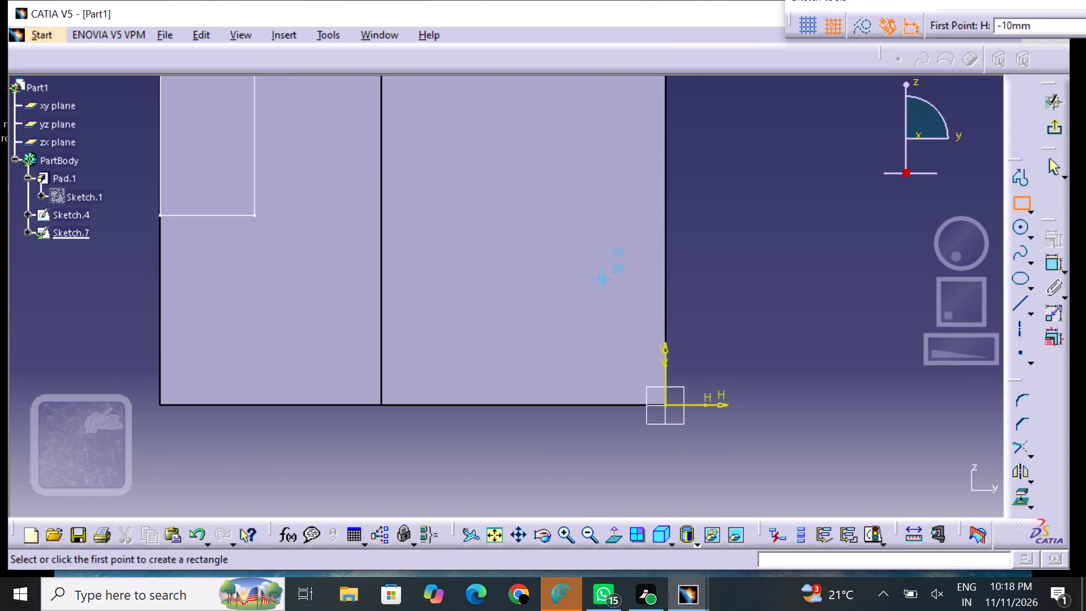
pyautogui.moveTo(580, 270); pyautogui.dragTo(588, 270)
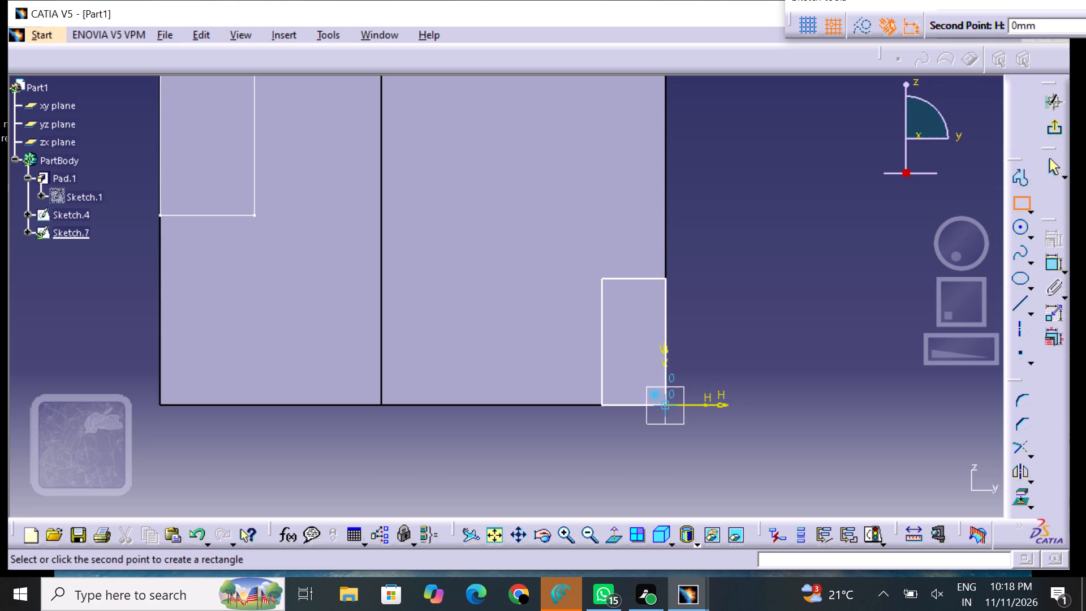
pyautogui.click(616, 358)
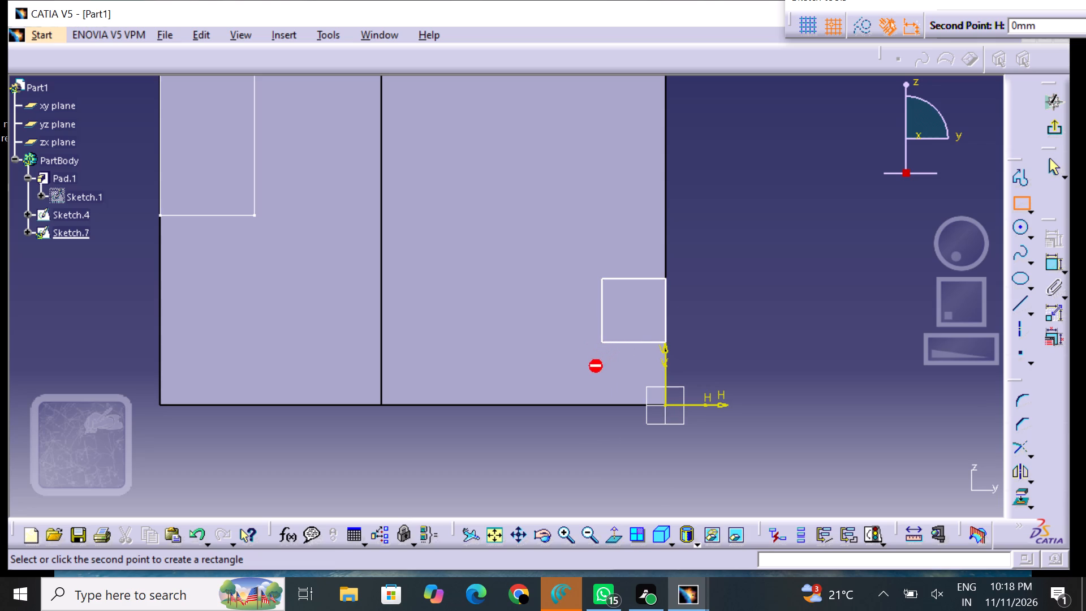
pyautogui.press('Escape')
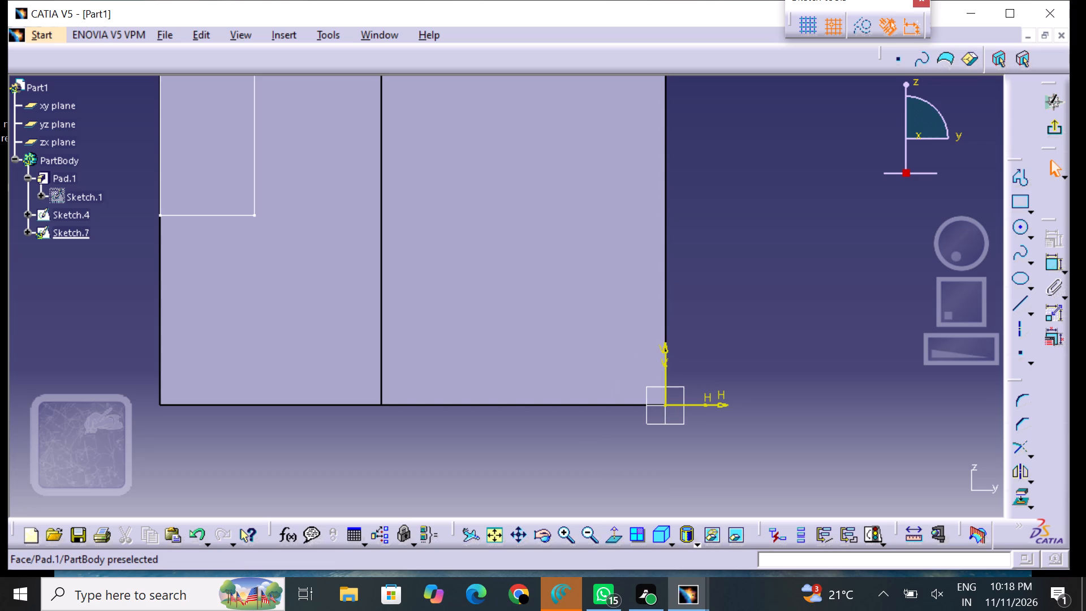
# Sketch a rectangle about 10 mm by 10 mm on the face, near the sketch origin and clear of both axes.
pyautogui.click(1020, 209)
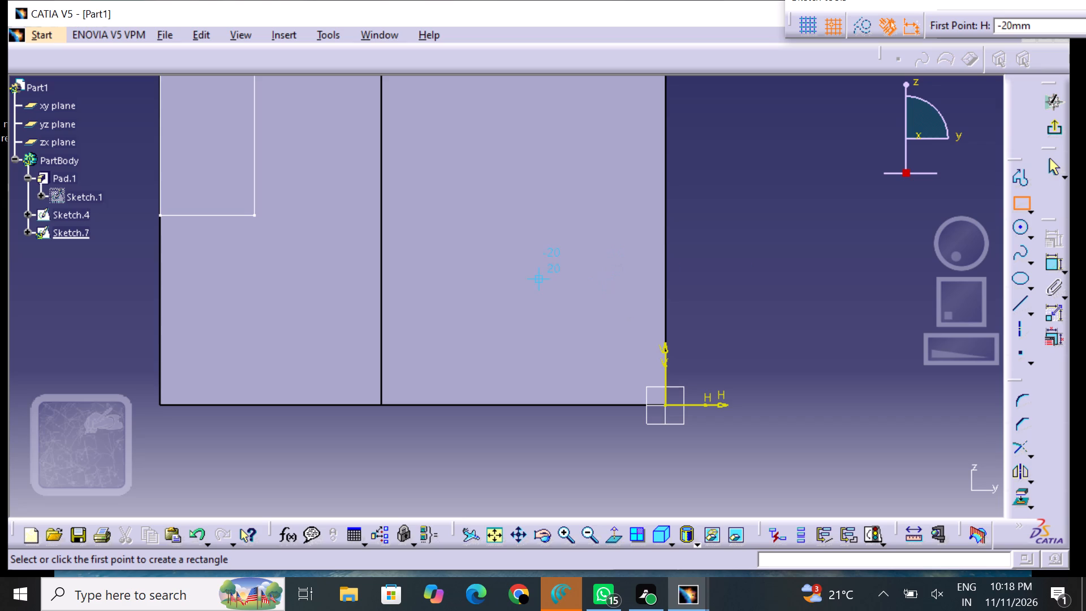
pyautogui.moveTo(567, 300); pyautogui.dragTo(577, 300)
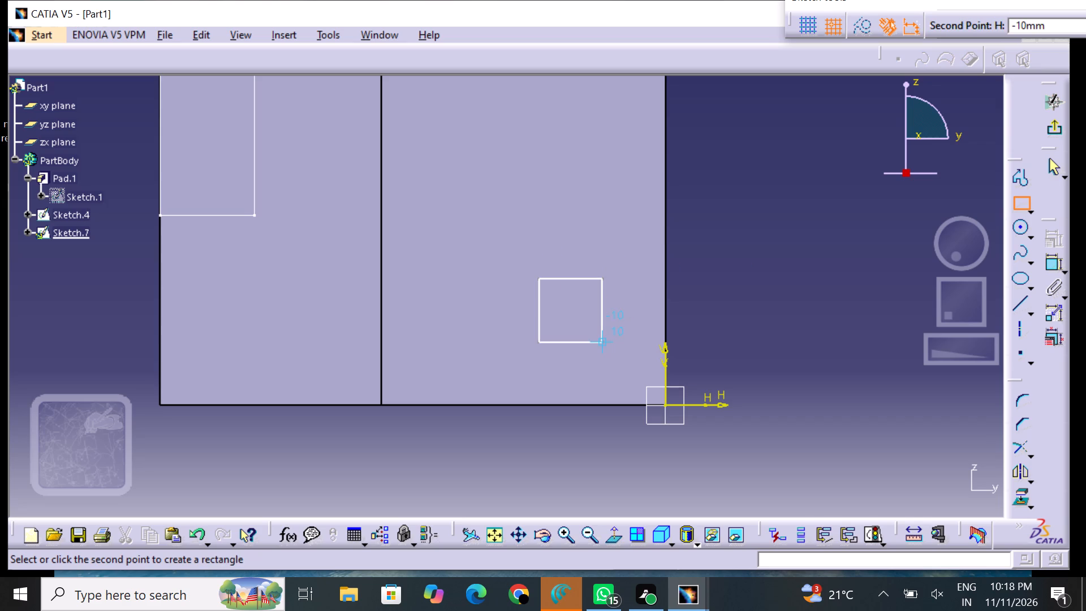
pyautogui.moveTo(612, 357); pyautogui.dragTo(637, 367)
pyautogui.click(730, 317)
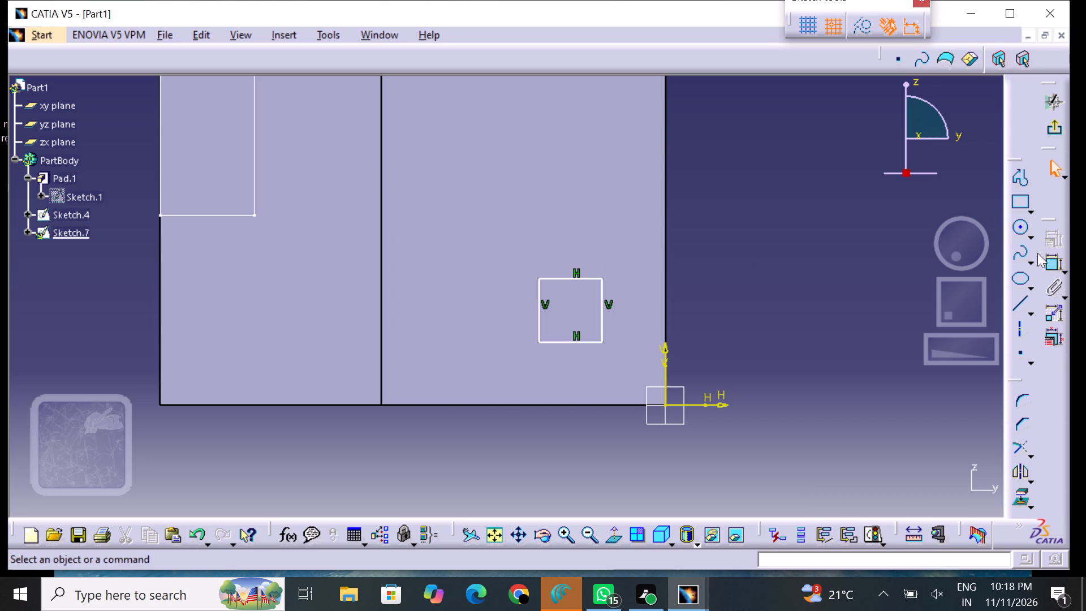
# Constrain the rectangle's vertical side nearest the origin coincident with the face's vertical edge through the origin.
pyautogui.click(1048, 262)
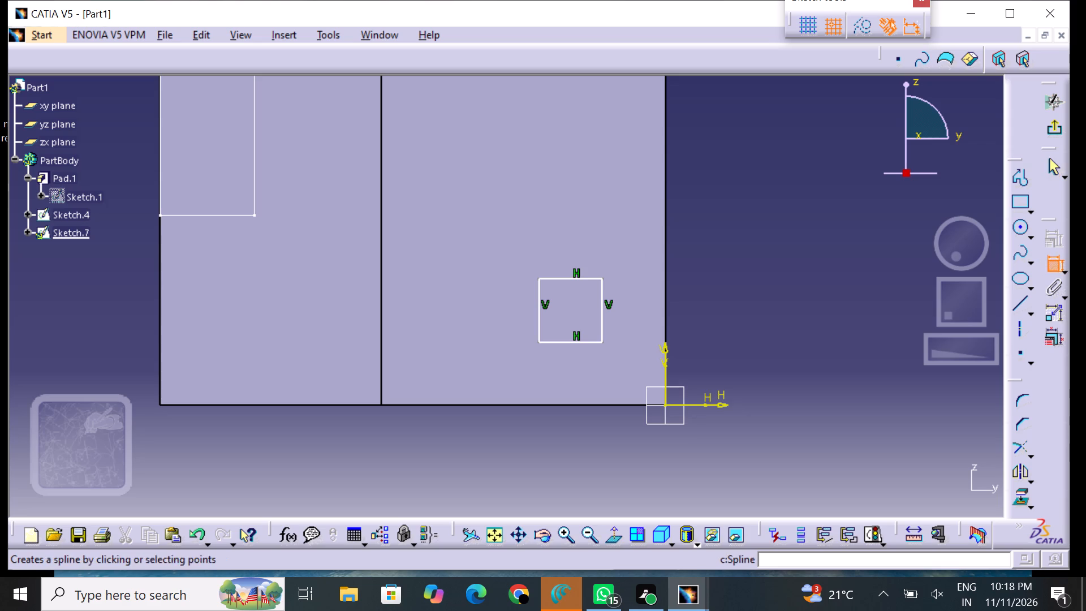
pyautogui.click(665, 316)
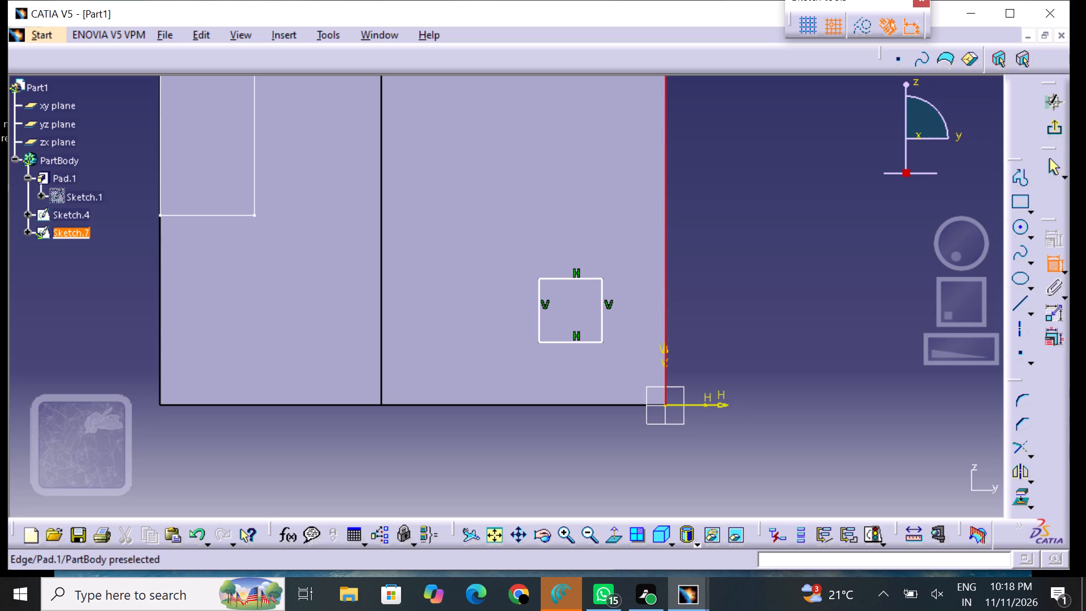
pyautogui.moveTo(606, 329); pyautogui.dragTo(613, 334)
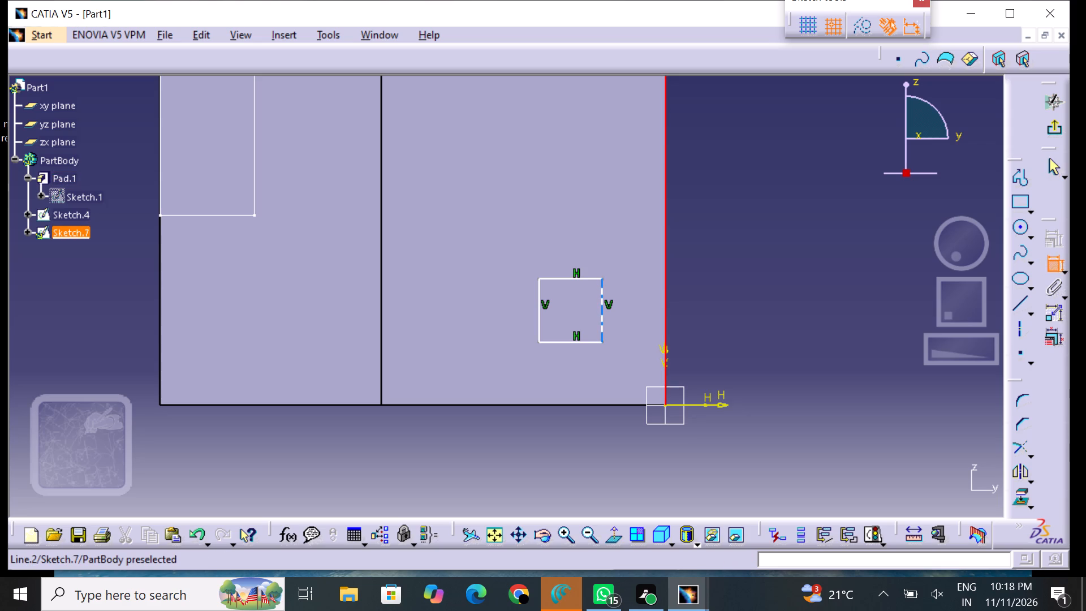
pyautogui.click(601, 325)
pyautogui.moveTo(611, 304); pyautogui.dragTo(624, 303, button='right')
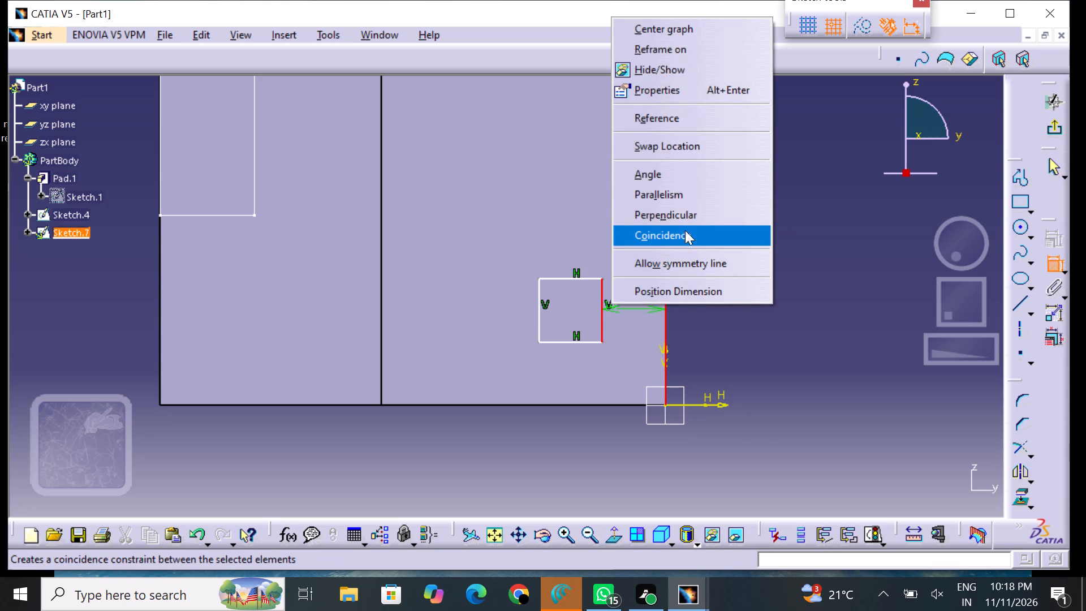
pyautogui.click(680, 235)
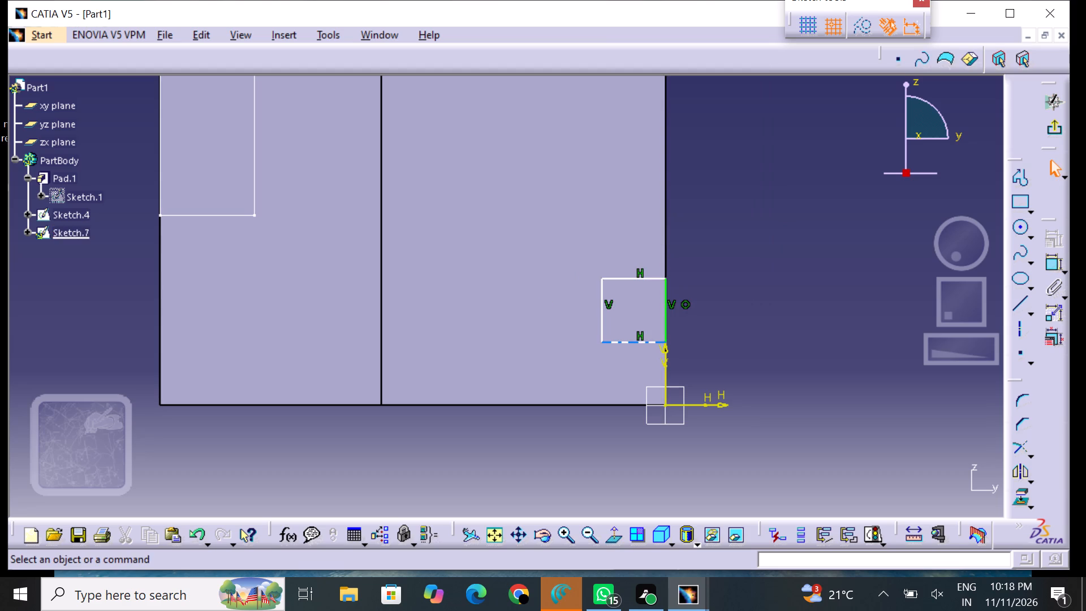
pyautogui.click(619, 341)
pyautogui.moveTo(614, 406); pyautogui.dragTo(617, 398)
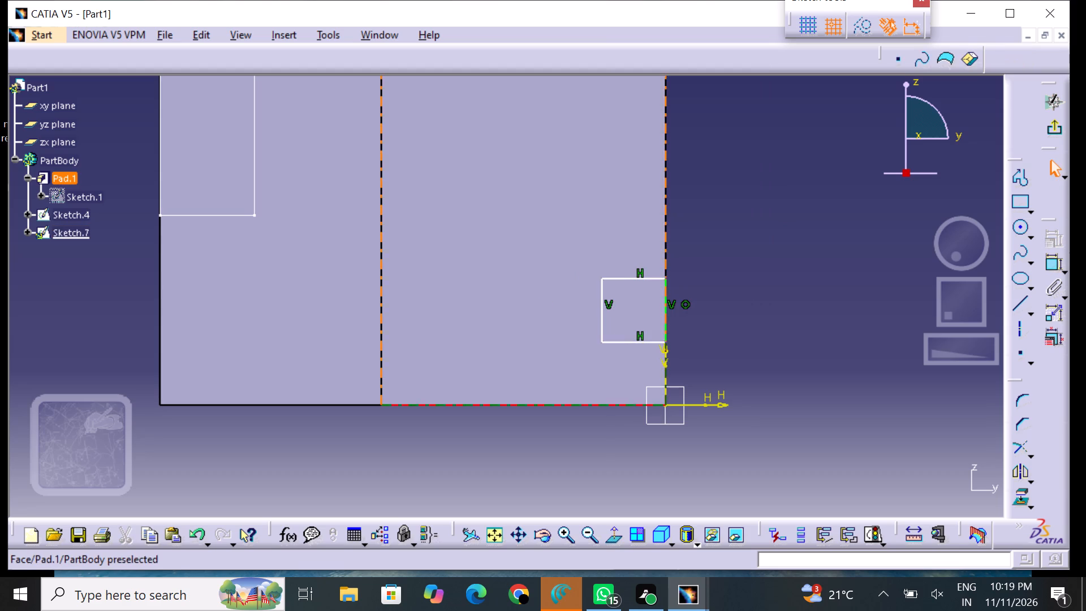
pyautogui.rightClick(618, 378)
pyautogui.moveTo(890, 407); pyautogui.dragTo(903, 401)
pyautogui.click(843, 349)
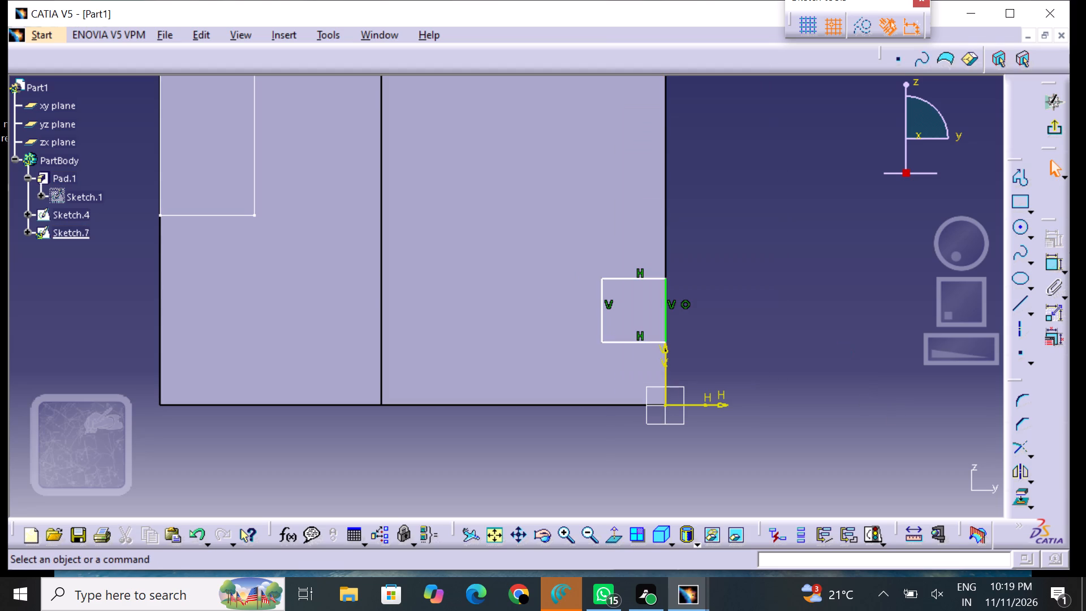
# Constrain the rectangle's bottom side coincident with the bottom edge of the pad face.
pyautogui.click(1044, 273)
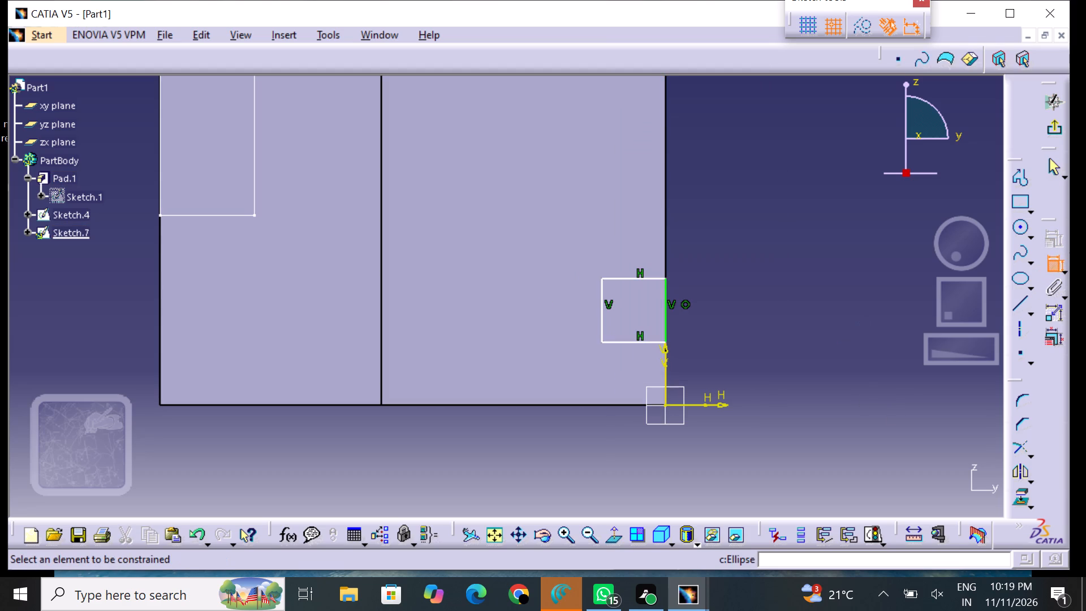
pyautogui.click(621, 341)
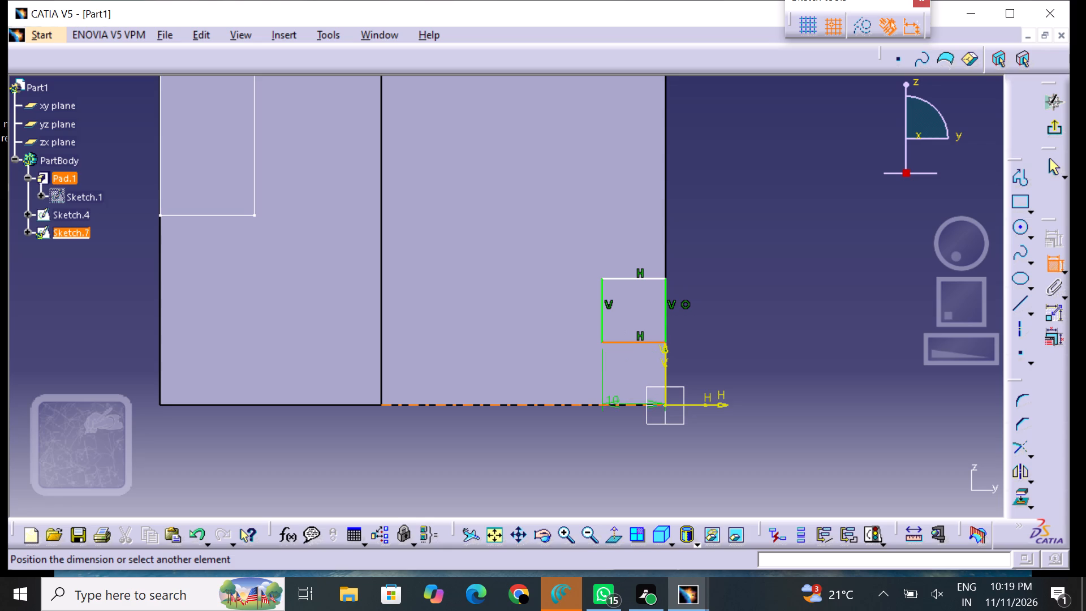
pyautogui.click(611, 406)
pyautogui.moveTo(609, 381); pyautogui.dragTo(621, 376, button='right')
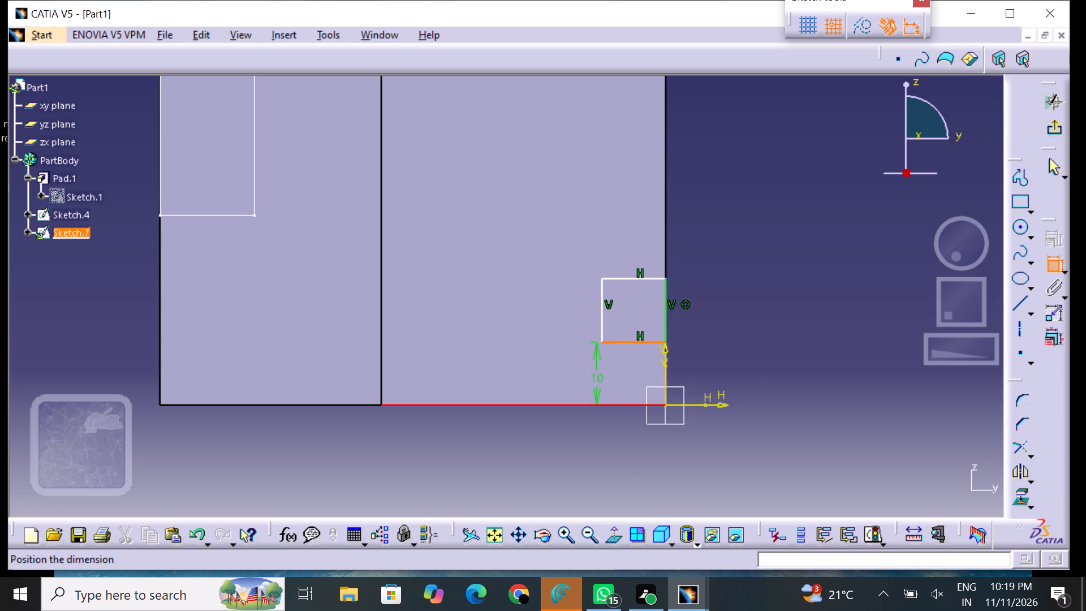
pyautogui.rightClick(594, 381)
pyautogui.click(635, 343)
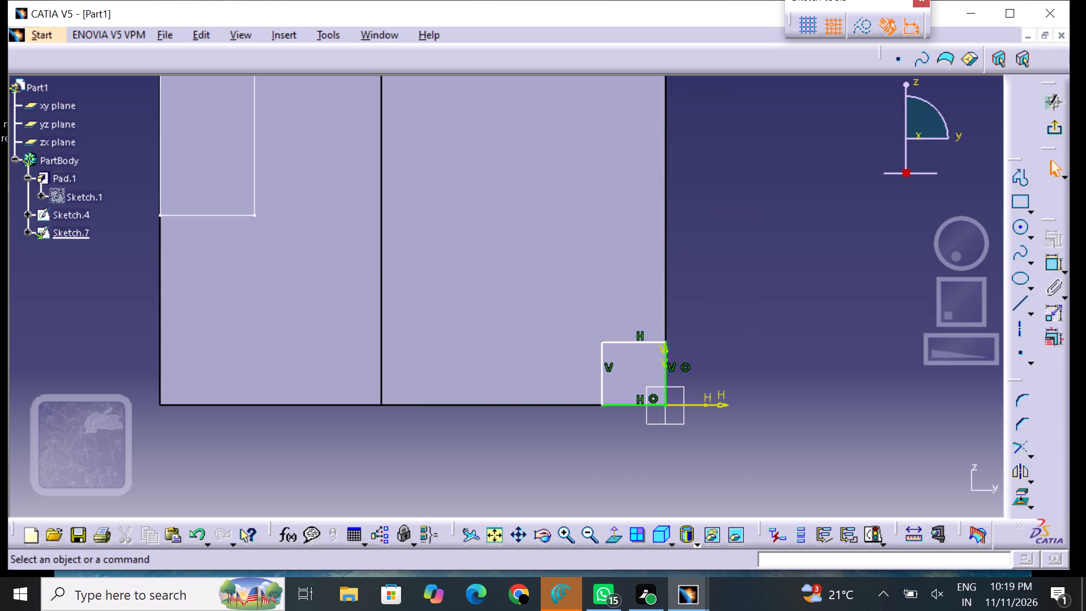
# Dimension the length of the rectangle's top side above it and set it to 15 mm.
pyautogui.click(1048, 265)
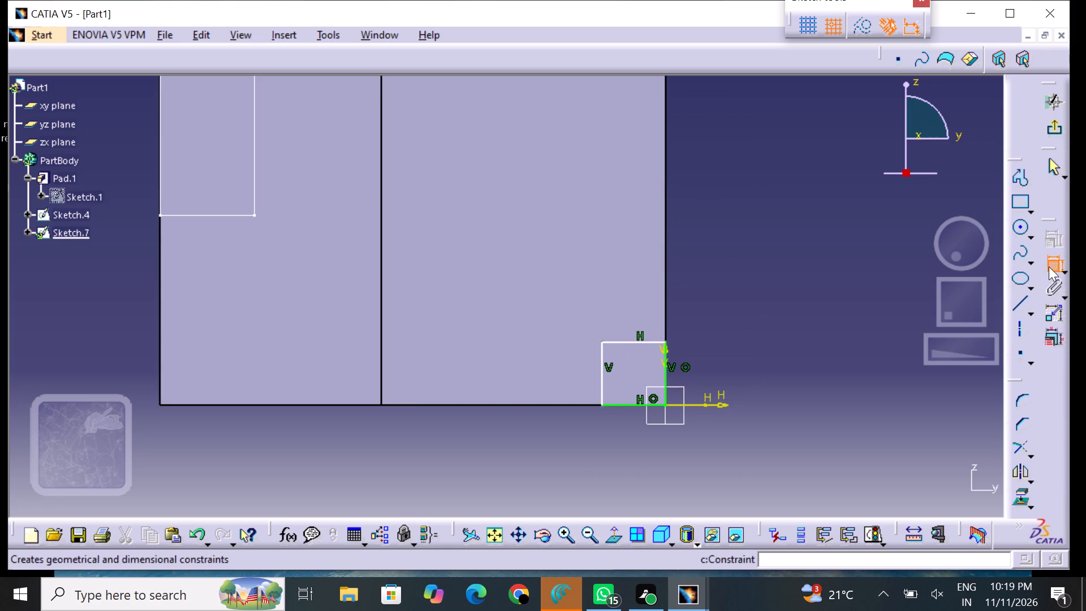
pyautogui.click(625, 345)
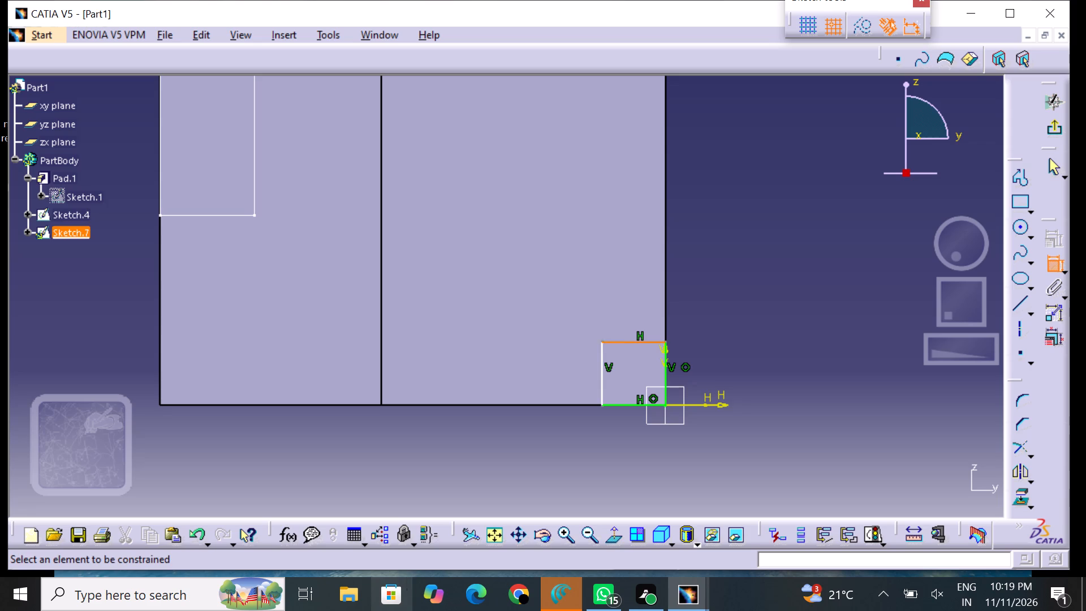
pyautogui.moveTo(628, 343); pyautogui.dragTo(636, 305)
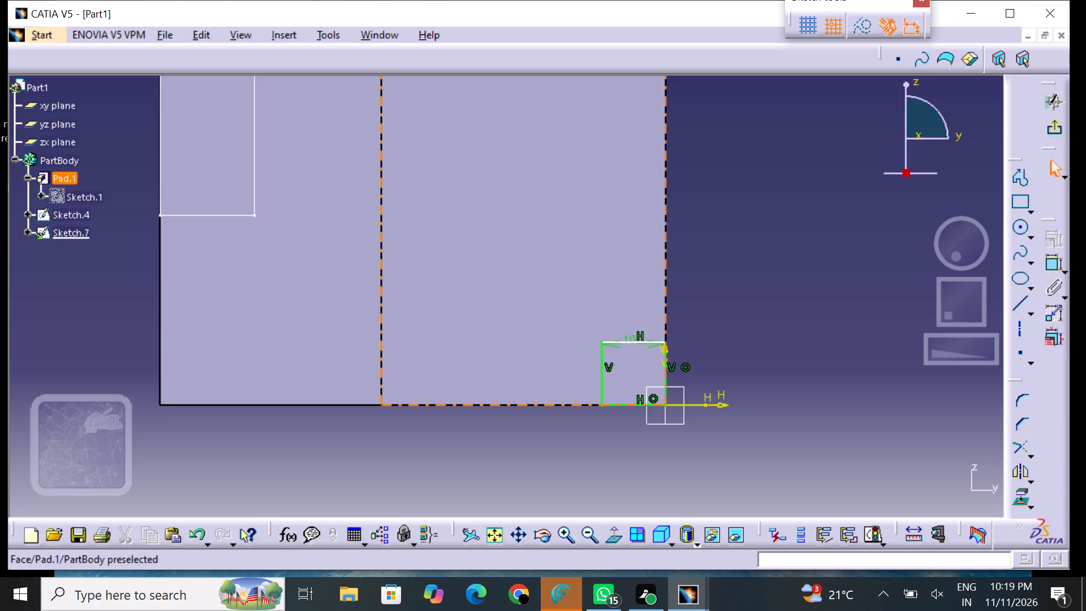
pyautogui.moveTo(645, 345); pyautogui.dragTo(649, 308)
pyautogui.click(629, 305)
pyautogui.moveTo(629, 305); pyautogui.dragTo(624, 307)
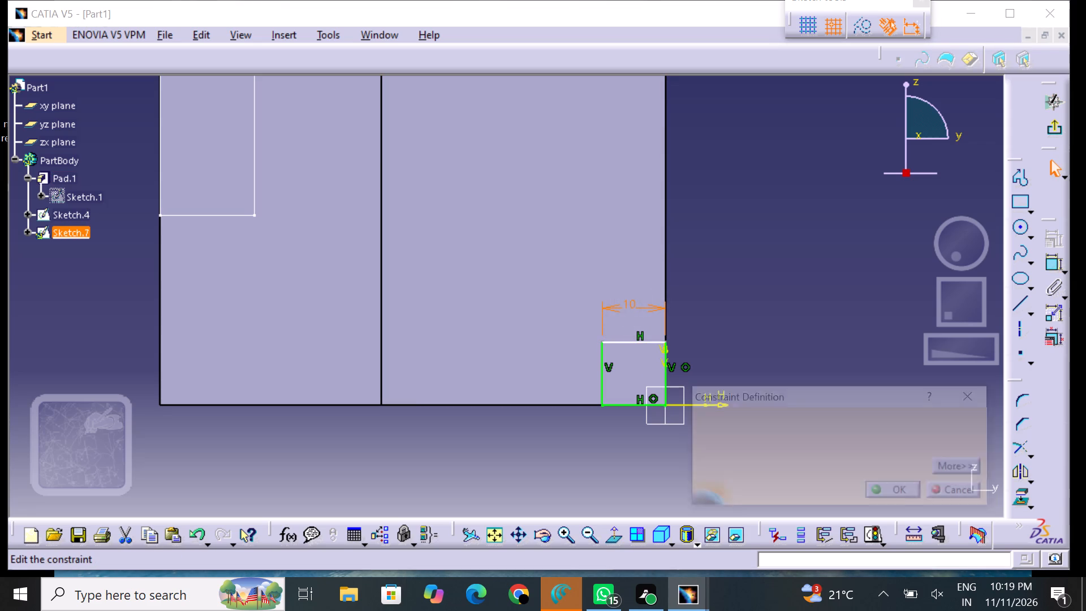
pyautogui.press('BackSpace')
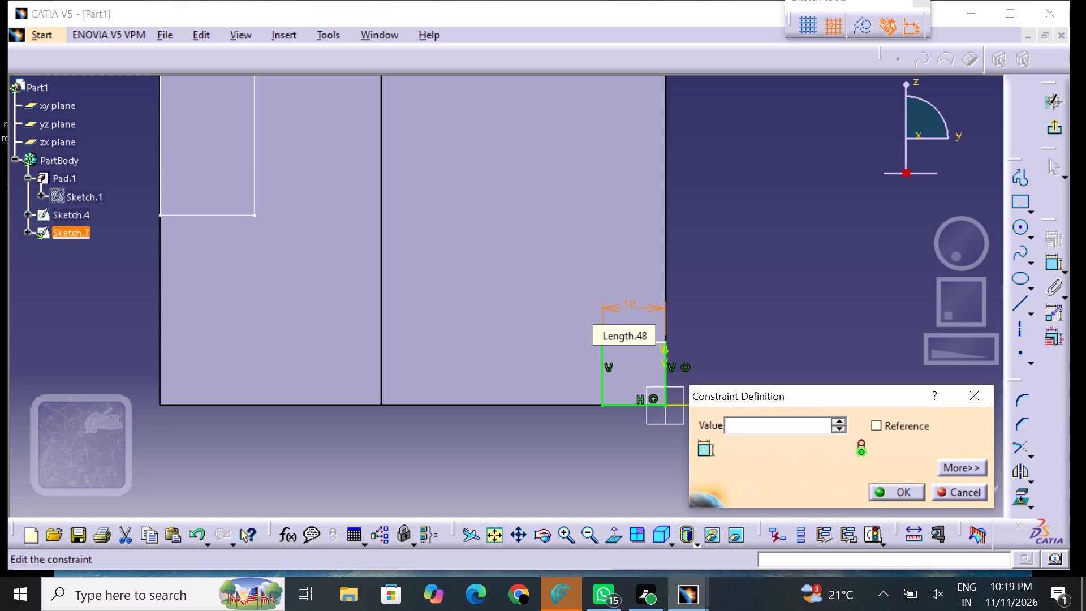
pyautogui.write('15')
pyautogui.press('Return')
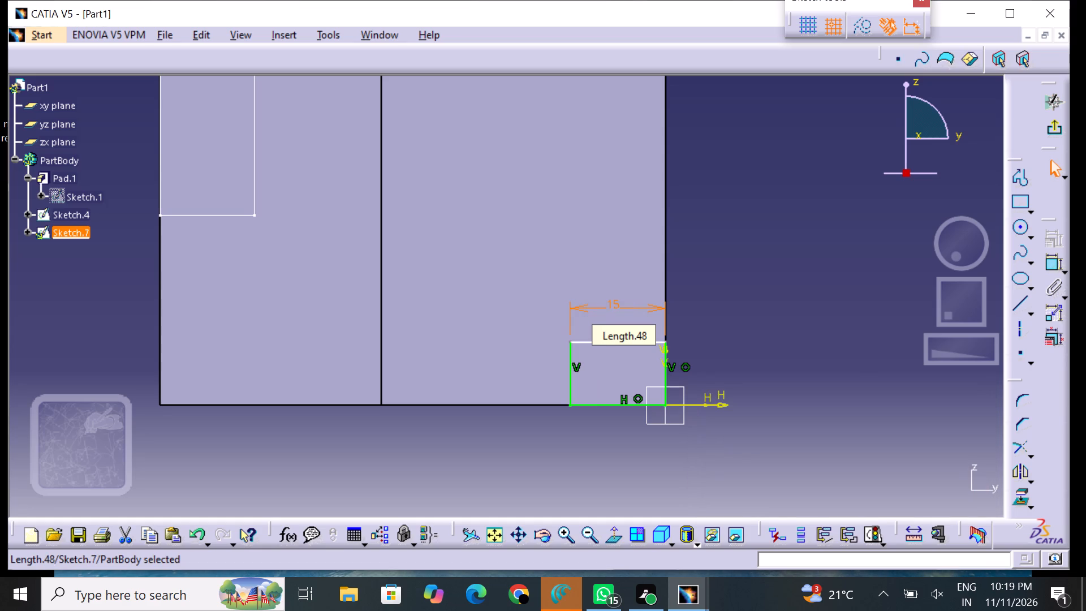
# Change the rectangle's top side length to 25 mm.
pyautogui.click(611, 305)
pyautogui.moveTo(611, 305); pyautogui.dragTo(605, 312)
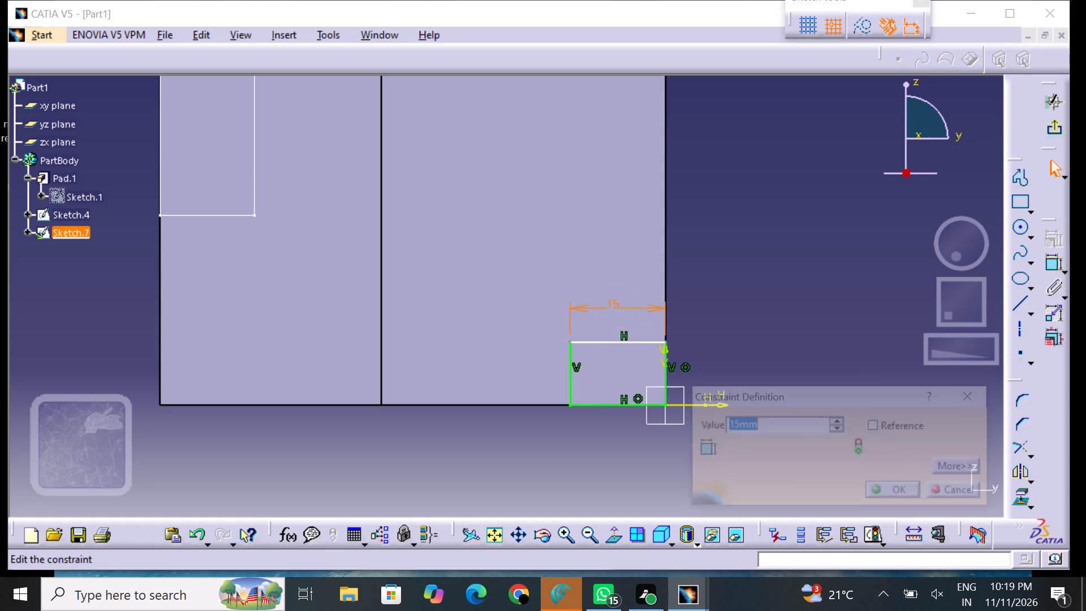
pyautogui.press('BackSpace')
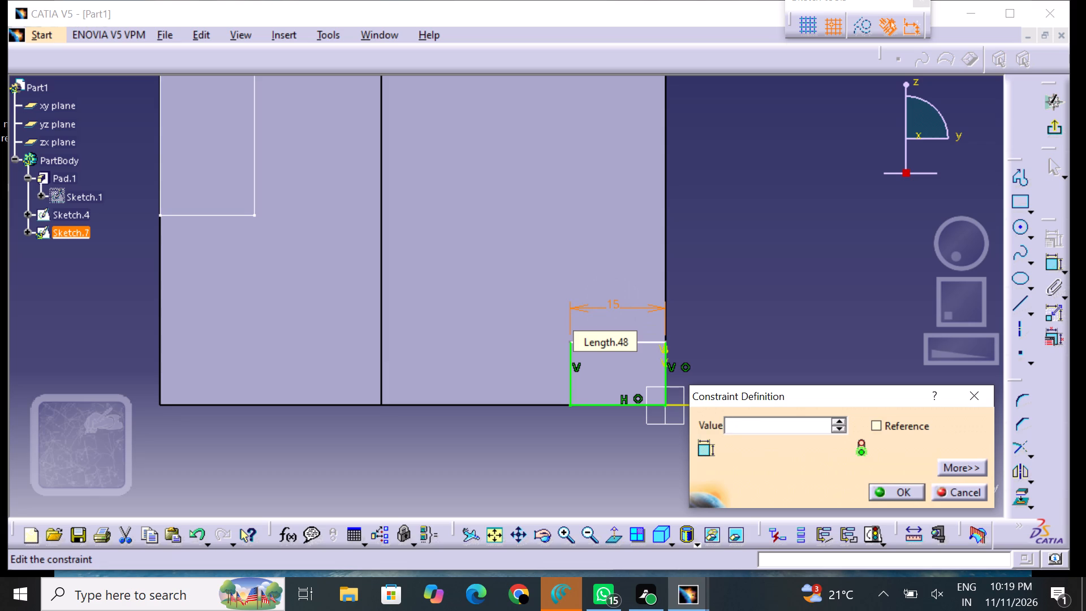
pyautogui.write('25')
pyautogui.press('Return')
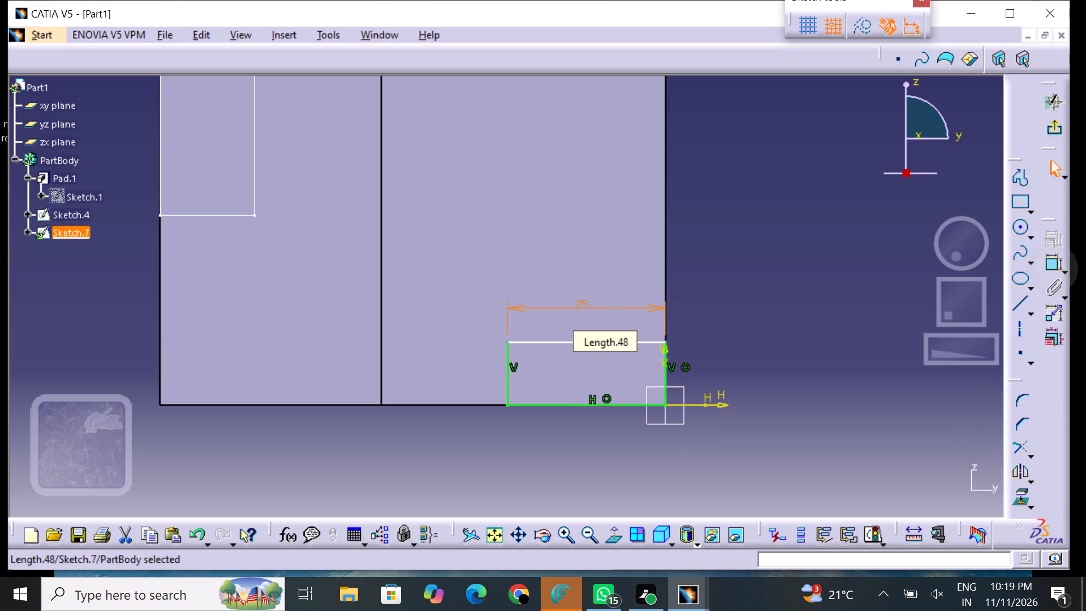
# Dimension the rectangle's vertical side farthest from the origin, set it to 15 mm, and exit the sketch.
pyautogui.click(1053, 269)
pyautogui.click(505, 380)
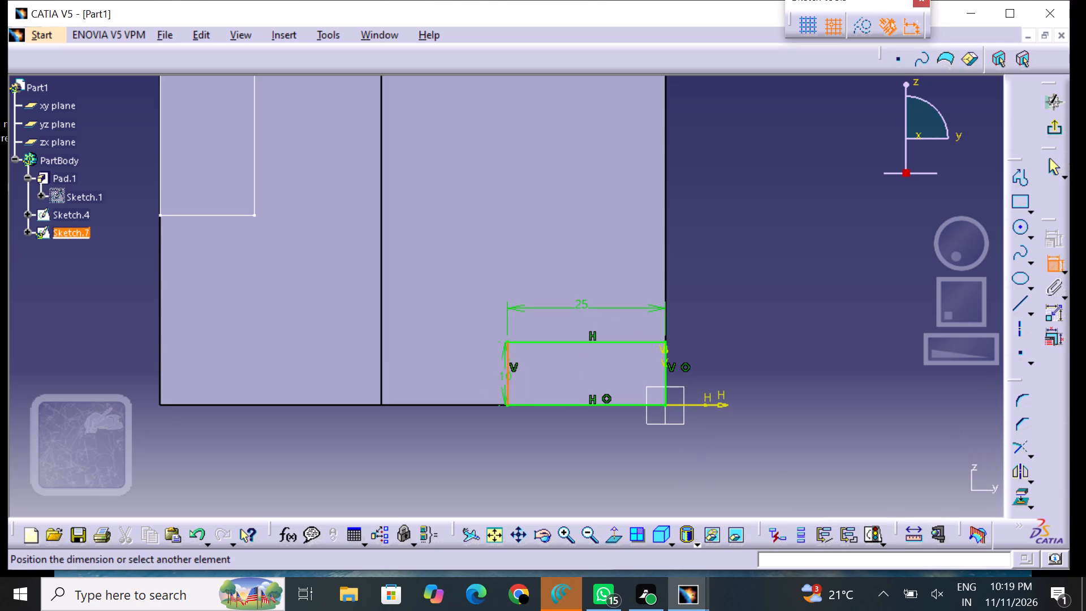
pyautogui.moveTo(507, 372); pyautogui.dragTo(460, 382)
pyautogui.moveTo(504, 373); pyautogui.dragTo(469, 381)
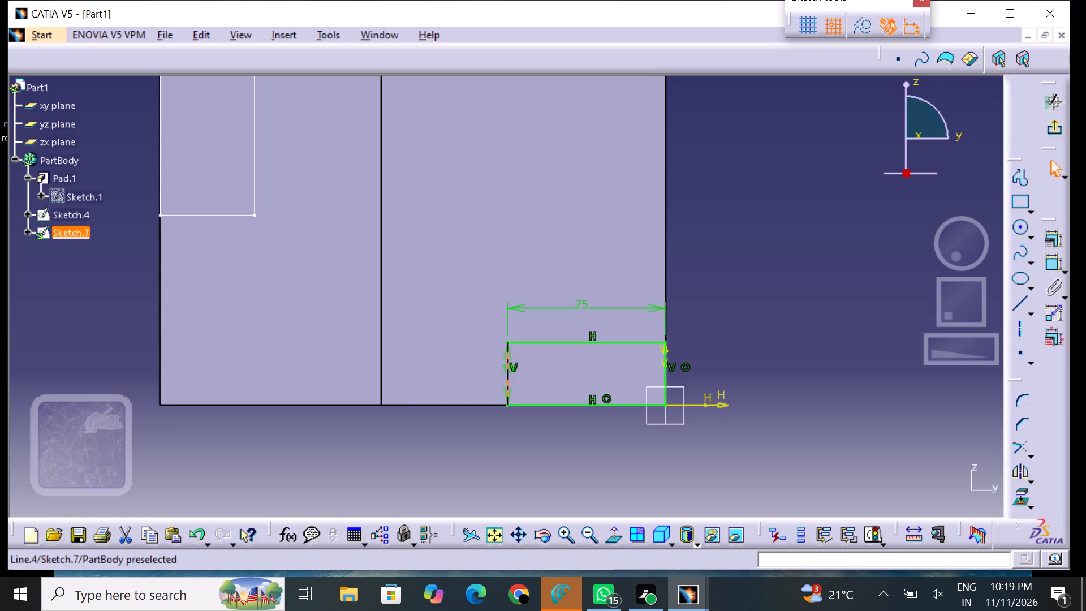
pyautogui.moveTo(469, 381); pyautogui.dragTo(465, 383)
pyautogui.moveTo(513, 355); pyautogui.dragTo(465, 372)
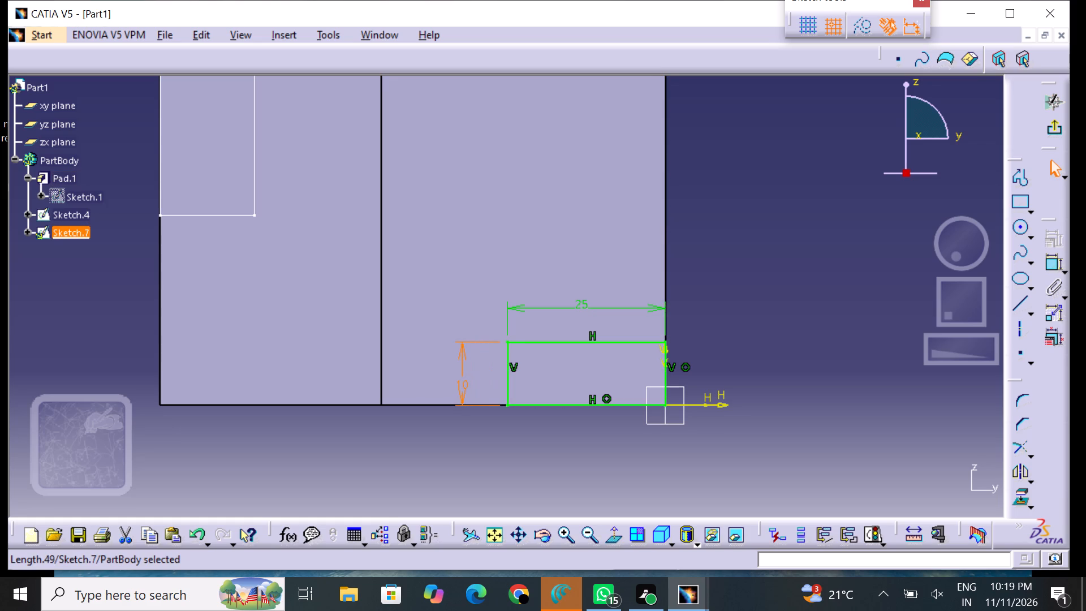
pyautogui.doubleClick(460, 377)
pyautogui.press('BackSpace')
pyautogui.write('15')
pyautogui.press('Return')
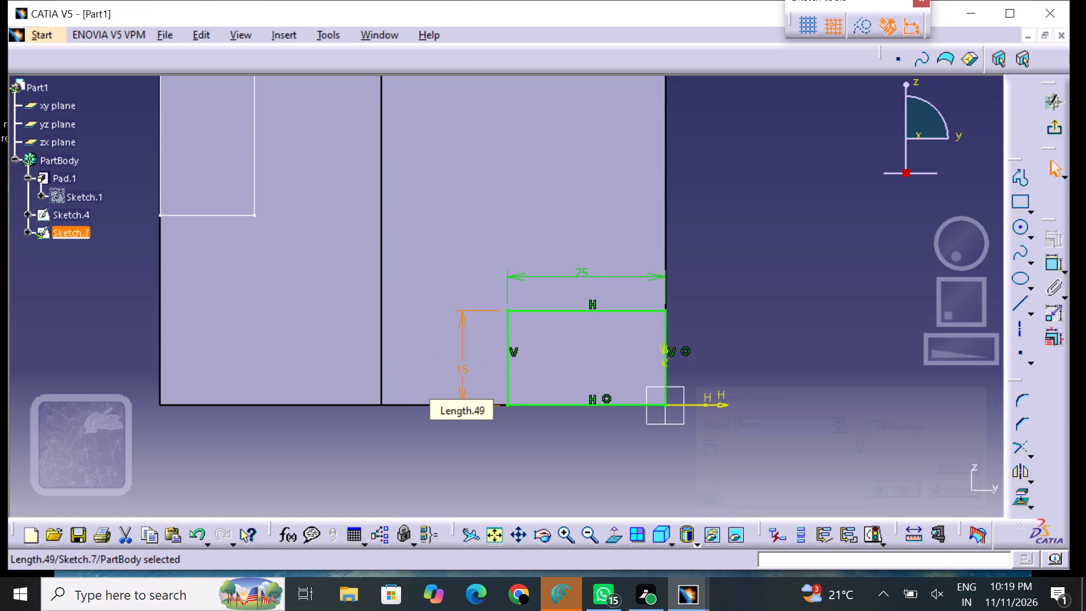
pyautogui.click(797, 353)
pyautogui.click(1054, 122)
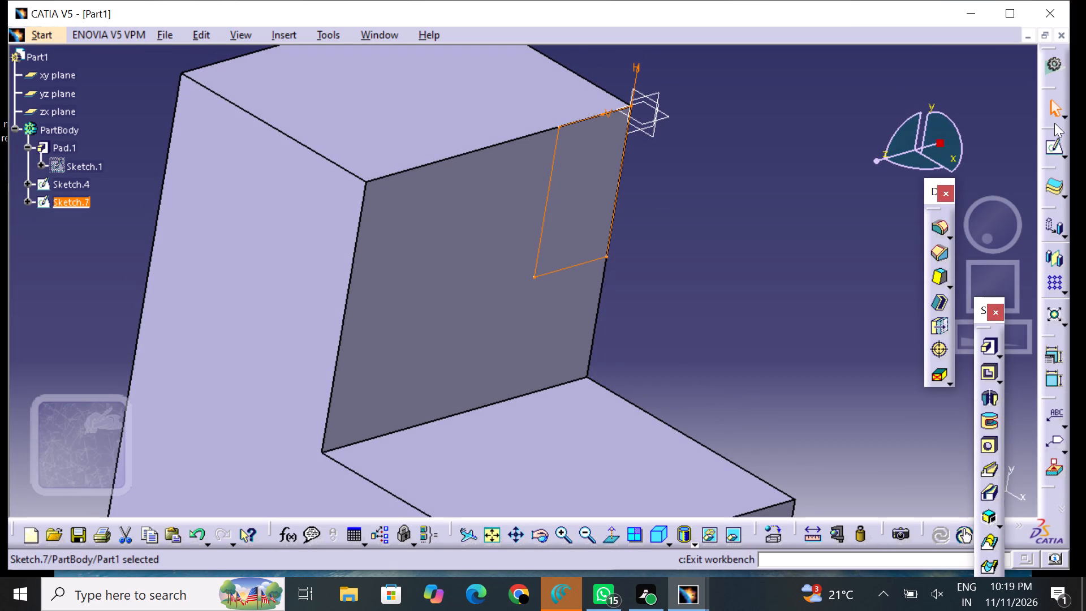
# Reopen the corner rectangle sketch and set the rectangle's horizontal width to 15 mm.
pyautogui.click(1052, 146)
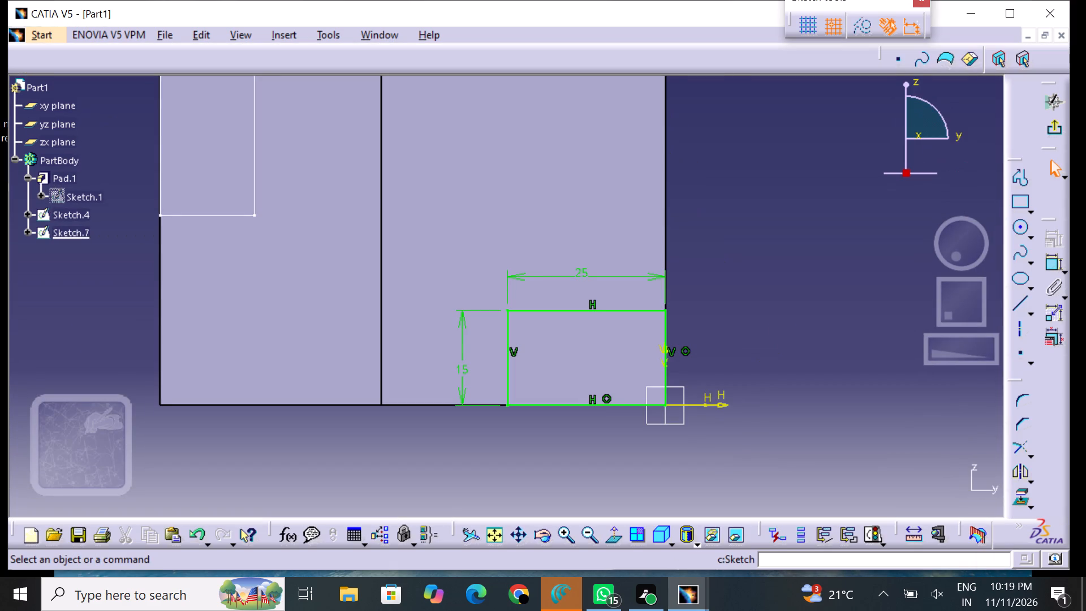
pyautogui.click(585, 270)
pyautogui.moveTo(585, 270); pyautogui.dragTo(580, 279)
pyautogui.press('BackSpace')
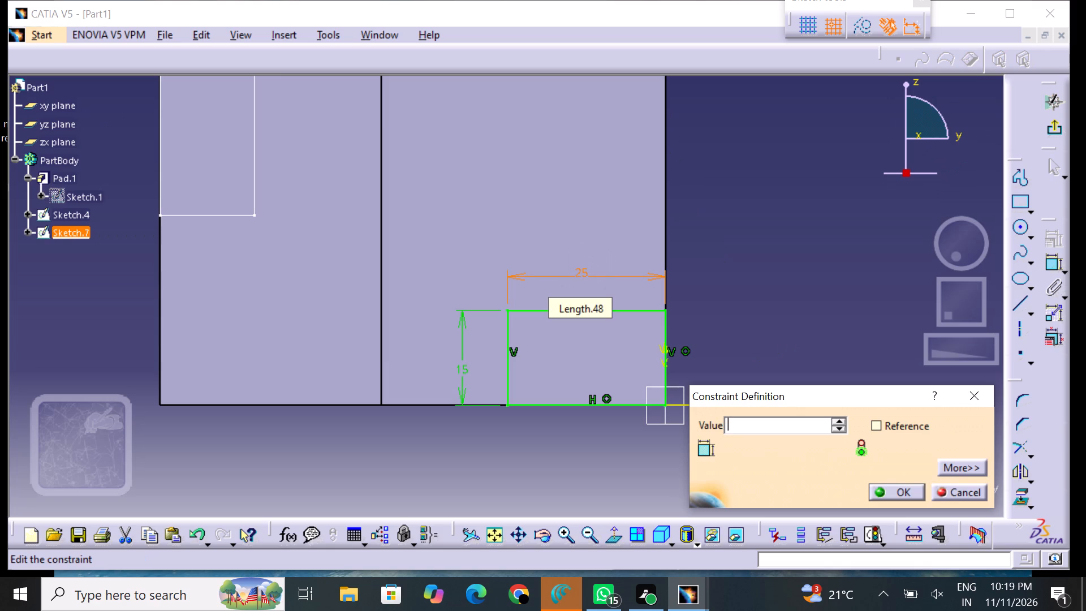
pyautogui.write('15')
pyautogui.press('Return')
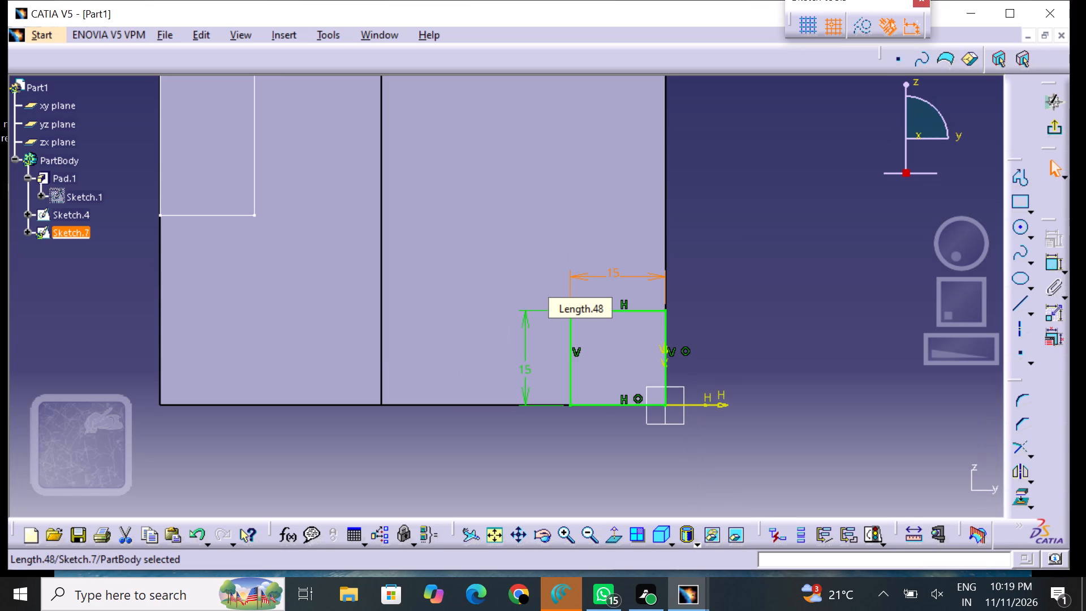
# Set the rectangle's vertical side length to 25 mm and exit the sketch.
pyautogui.click(525, 371)
pyautogui.moveTo(525, 371); pyautogui.dragTo(528, 366)
pyautogui.press('BackSpace')
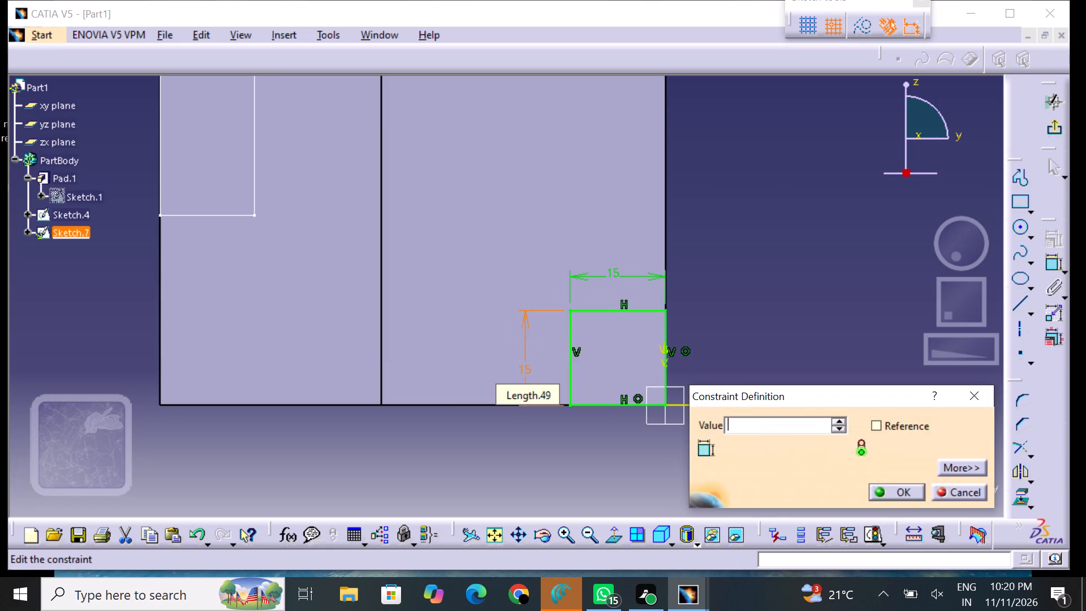
pyautogui.write('25')
pyautogui.press('Return')
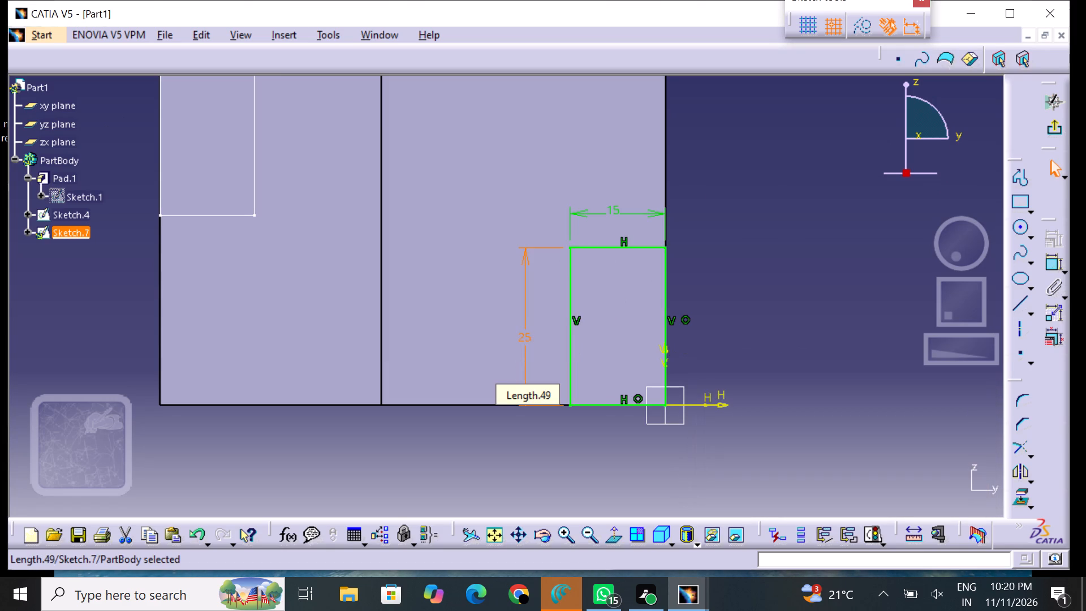
pyautogui.click(843, 330)
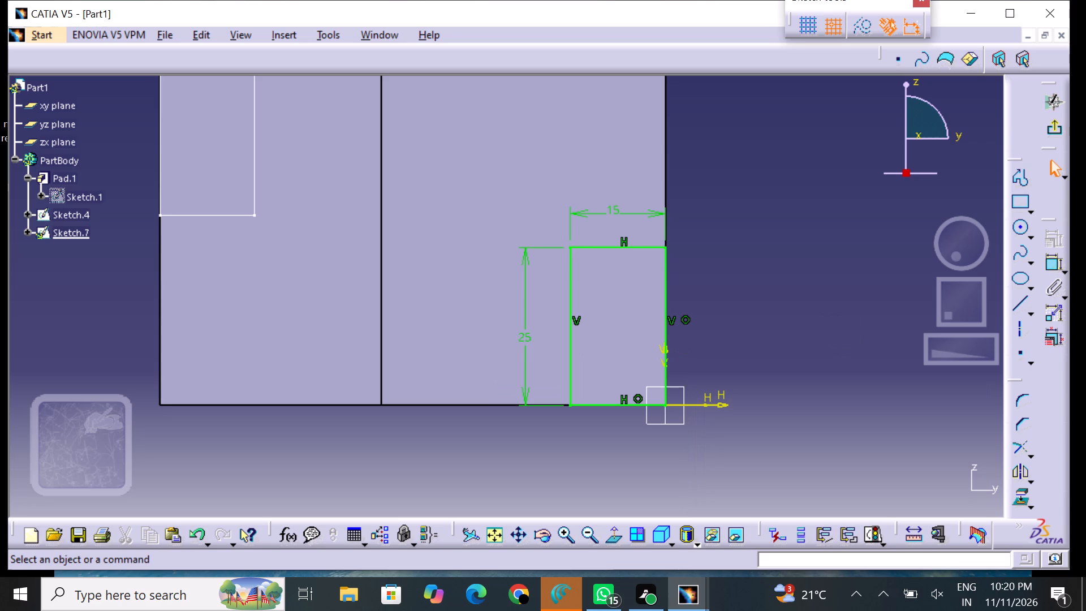
pyautogui.click(1053, 126)
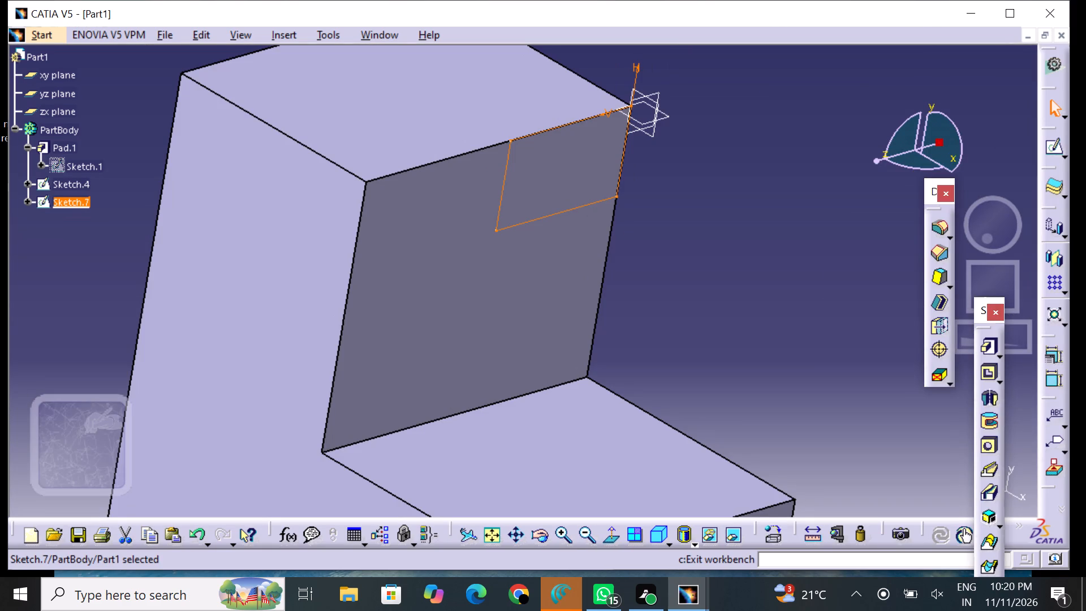
# Cut the corner rectangle sketch through the upright leg as a pocket with the limit type Up to last.
pyautogui.click(996, 372)
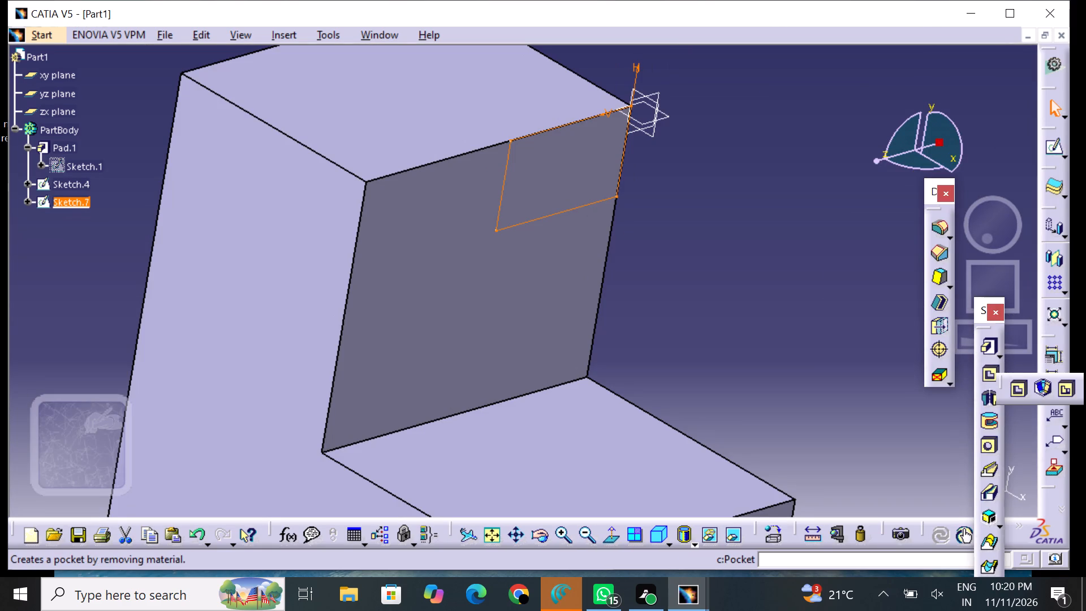
pyautogui.click(1020, 389)
pyautogui.click(983, 269)
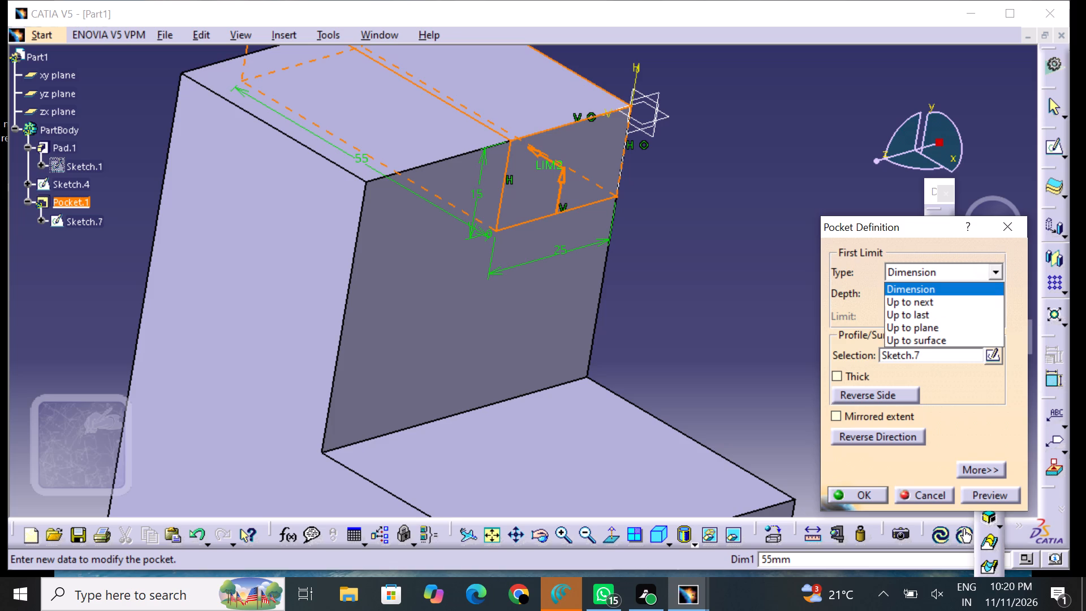
pyautogui.click(943, 317)
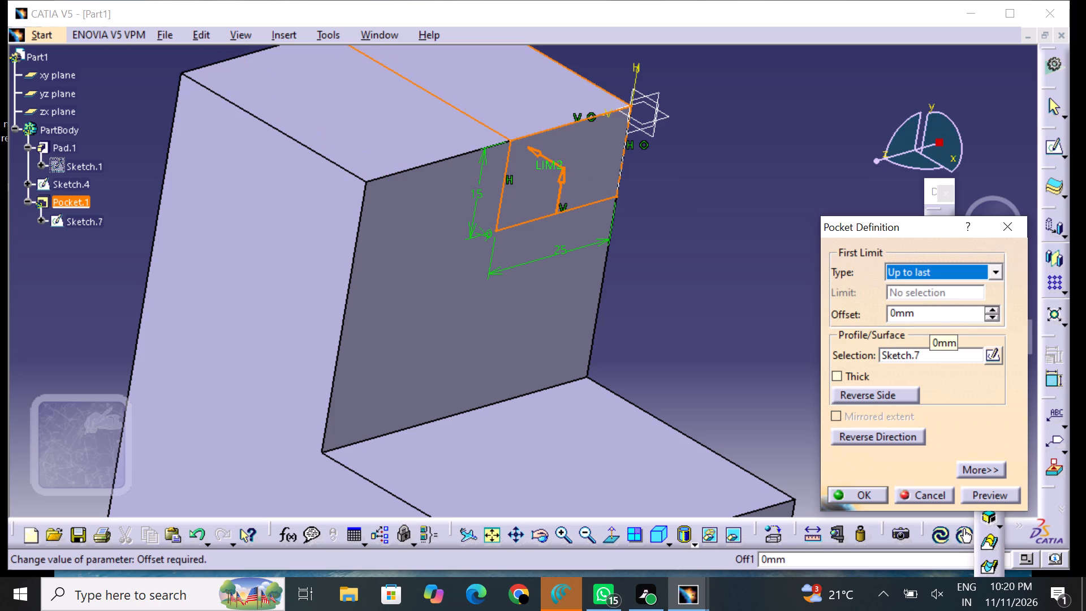
pyautogui.click(872, 493)
pyautogui.click(774, 330)
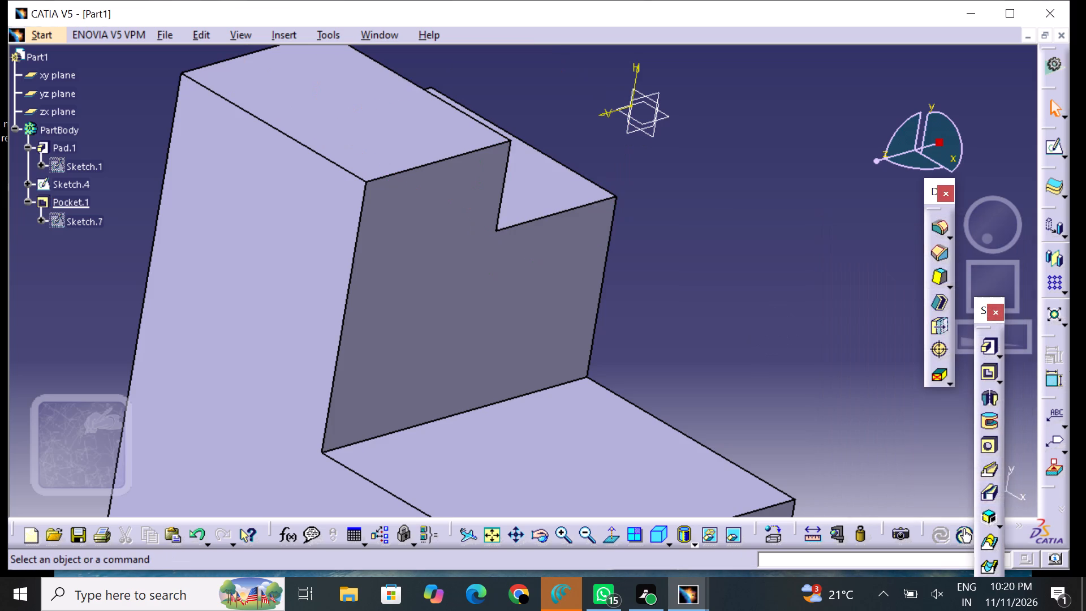
# Chamfer the vertical outer corner edge of the lower leg with a 30 mm length at 45 degrees.
pyautogui.doubleClick(588, 544)
pyautogui.click(589, 546)
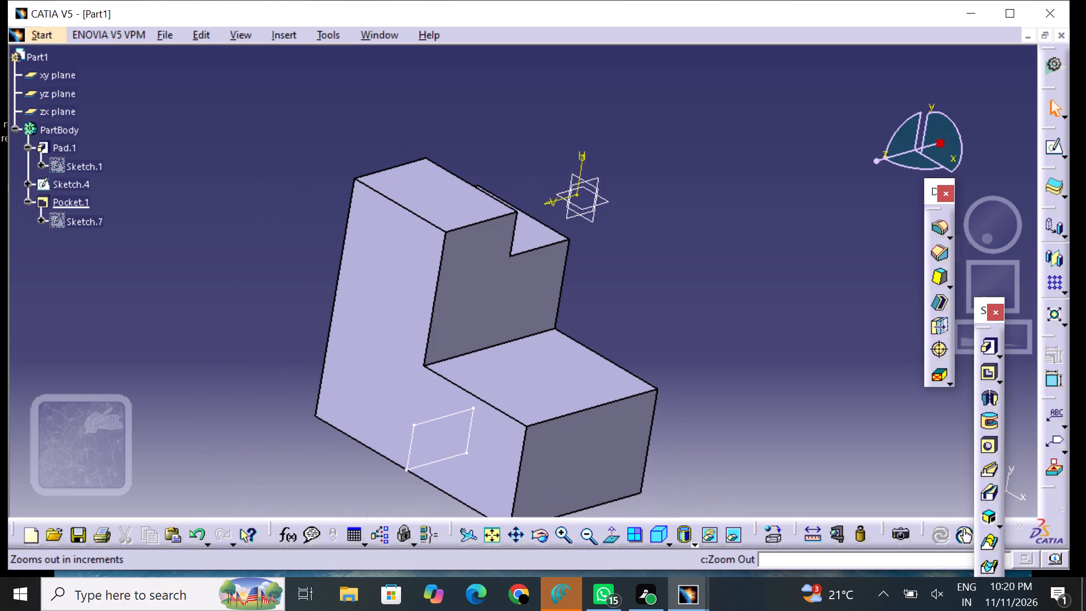
pyautogui.click(947, 249)
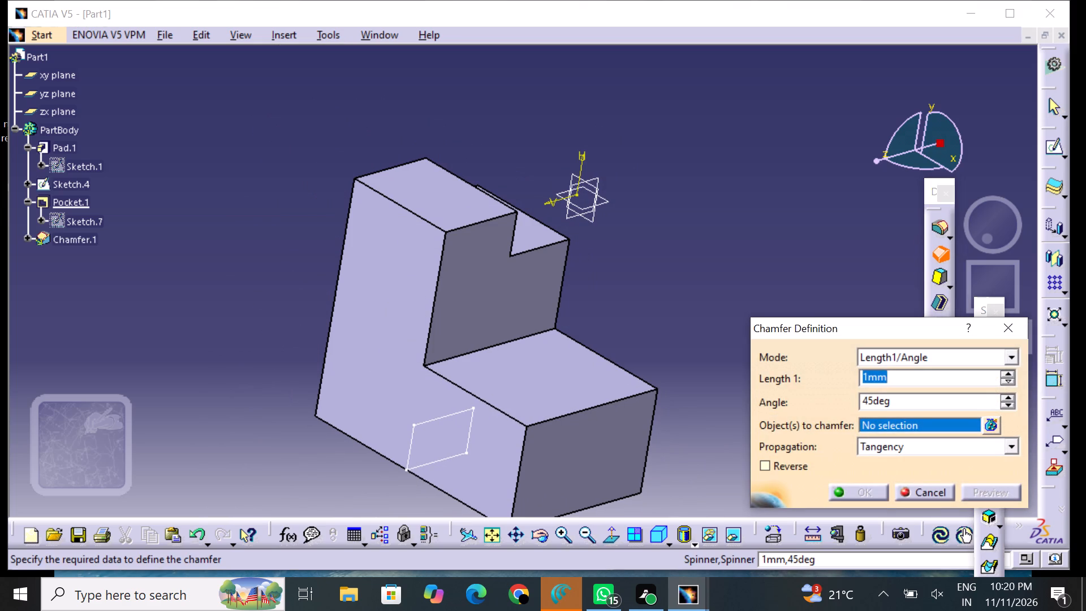
pyautogui.press('BackSpace')
pyautogui.write('30')
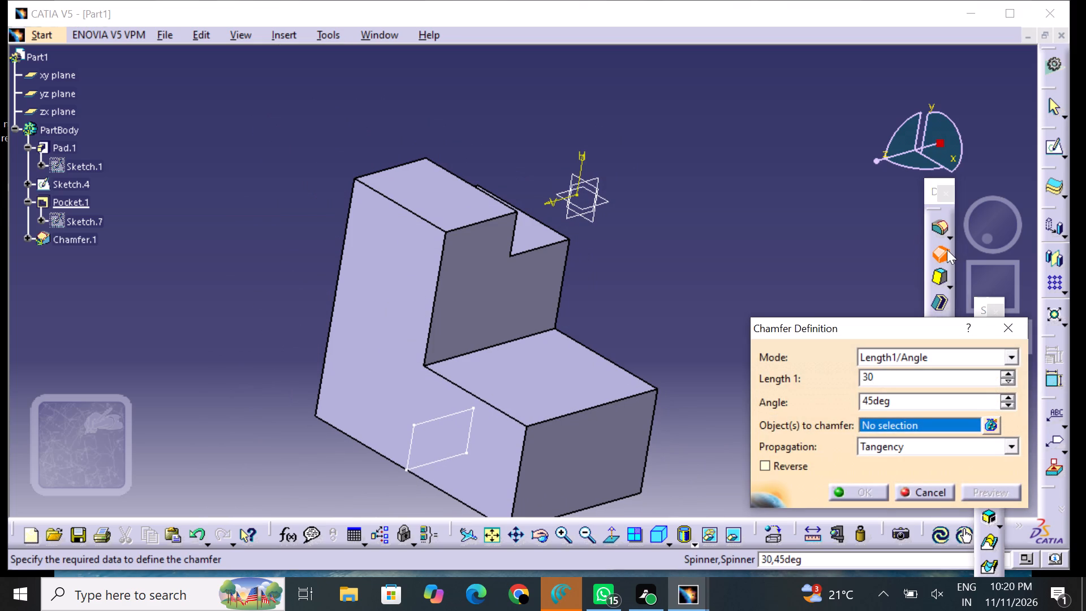
pyautogui.click(520, 477)
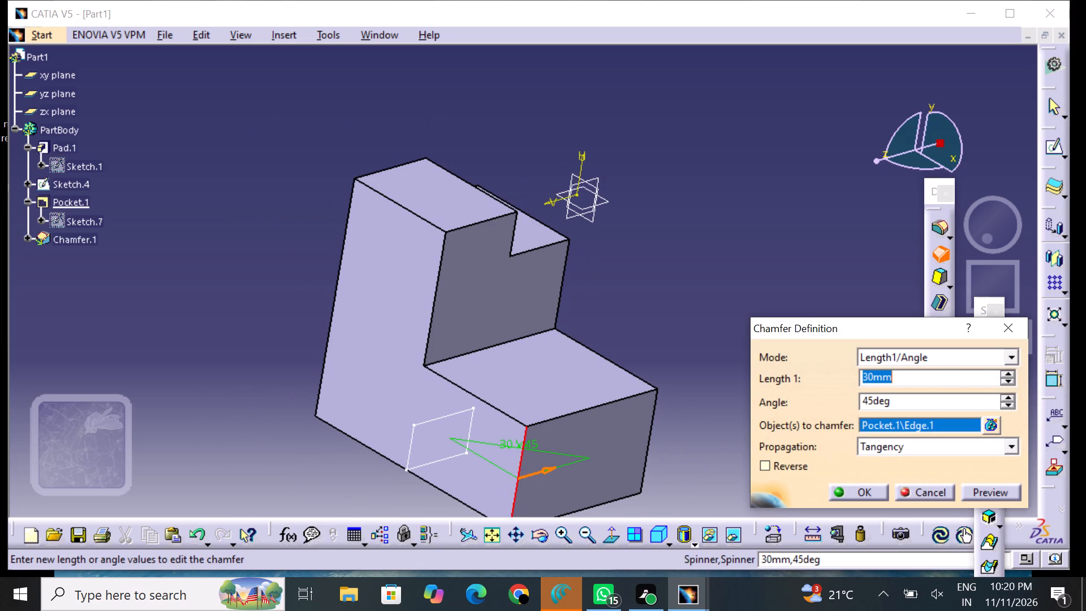
pyautogui.press('Return')
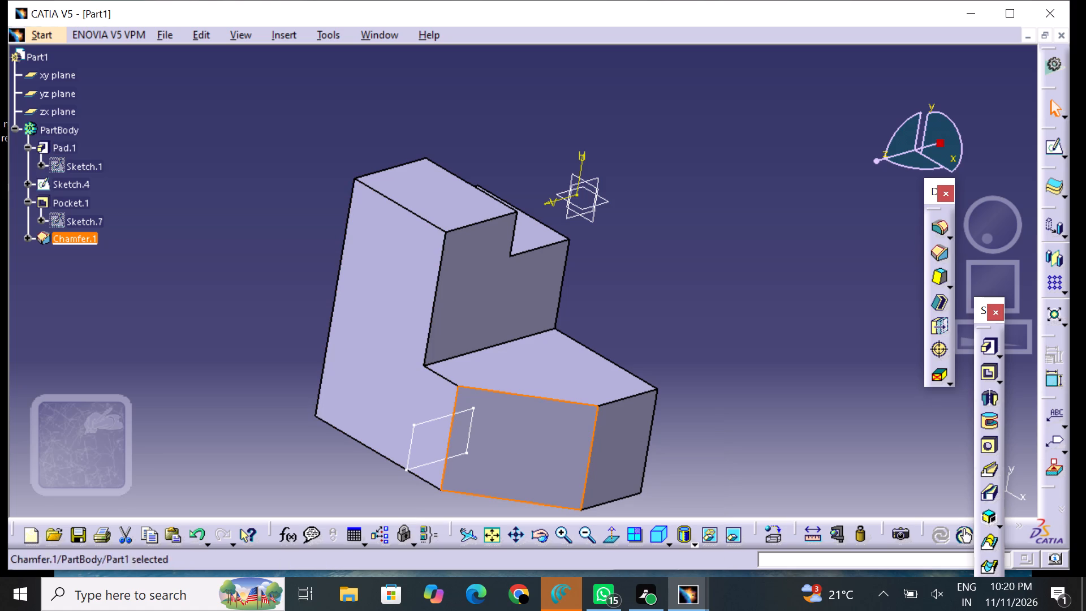
pyautogui.click(713, 261)
# Delete the unused rectangle sketch Sketch.4 from the part body.
pyautogui.moveTo(684, 270); pyautogui.dragTo(690, 158, button='middle')
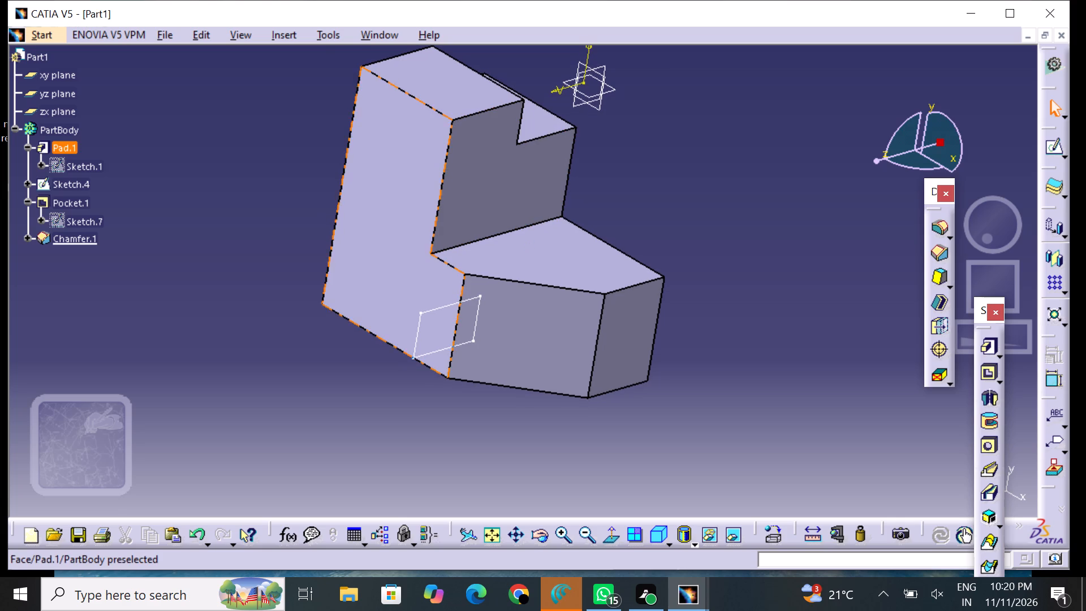
pyautogui.moveTo(262, 203); pyautogui.dragTo(260, 317, button='middle')
pyautogui.moveTo(261, 205); pyautogui.dragTo(251, 288, button='right')
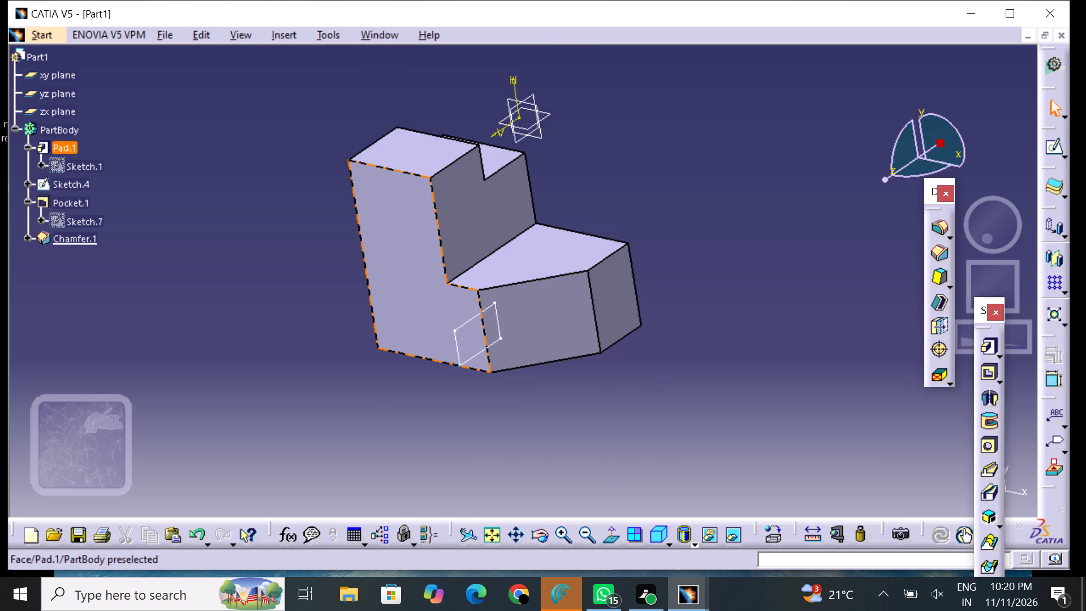
pyautogui.click(463, 319)
pyautogui.rightClick(467, 321)
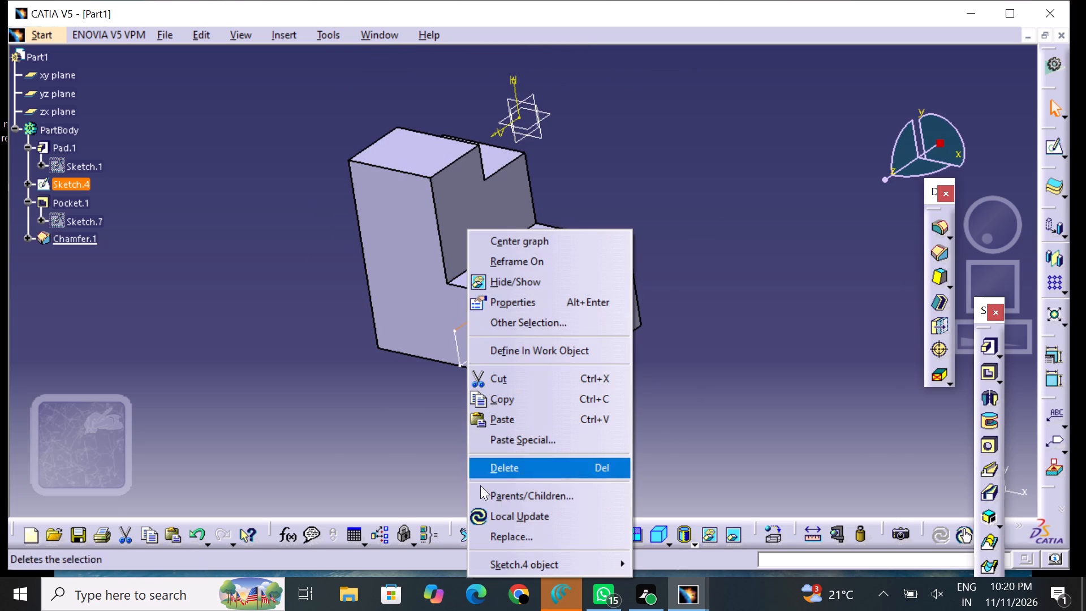
pyautogui.click(516, 470)
pyautogui.moveTo(485, 450); pyautogui.dragTo(485, 449)
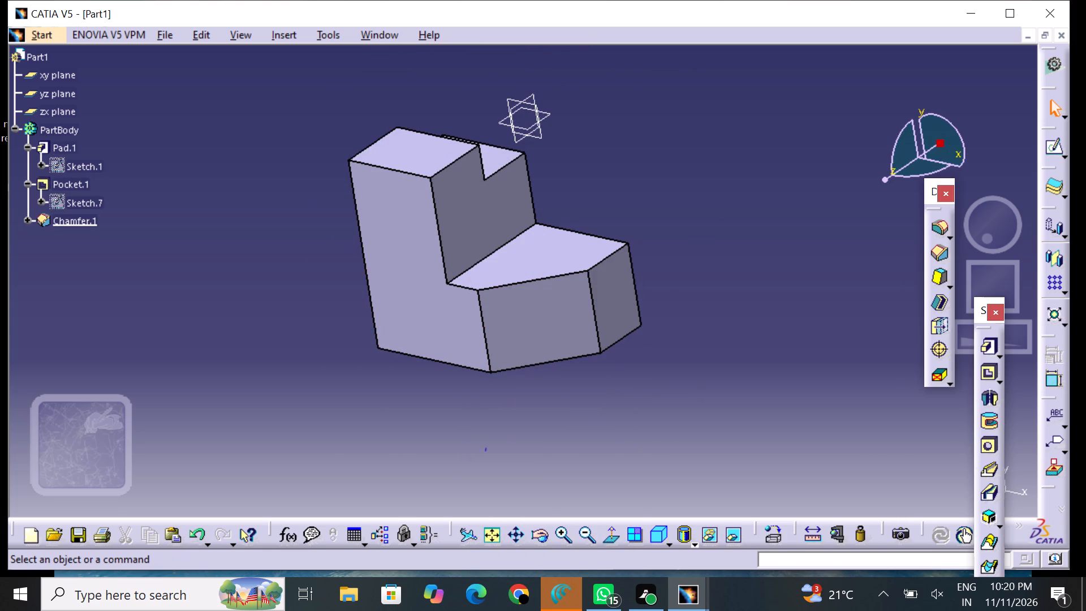
pyautogui.moveTo(485, 449); pyautogui.dragTo(489, 438)
# Examine the part with its pocket and chamfer from several viewing angles.
pyautogui.moveTo(621, 107); pyautogui.dragTo(623, 184, button='middle')
pyautogui.moveTo(307, 185); pyautogui.dragTo(331, 195, button='middle')
pyautogui.moveTo(308, 189); pyautogui.dragTo(331, 195, button='right')
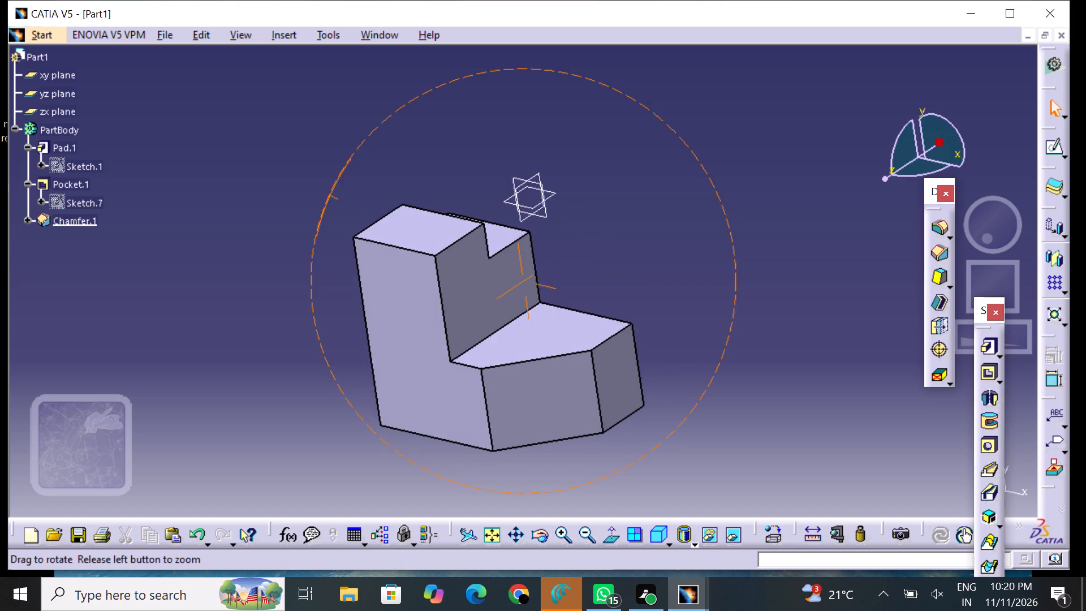
pyautogui.moveTo(331, 195); pyautogui.dragTo(336, 194, button='middle')
pyautogui.moveTo(331, 195); pyautogui.dragTo(343, 194, button='right')
pyautogui.moveTo(573, 230); pyautogui.dragTo(474, 291, button='middle')
pyautogui.moveTo(574, 232); pyautogui.dragTo(473, 291, button='right')
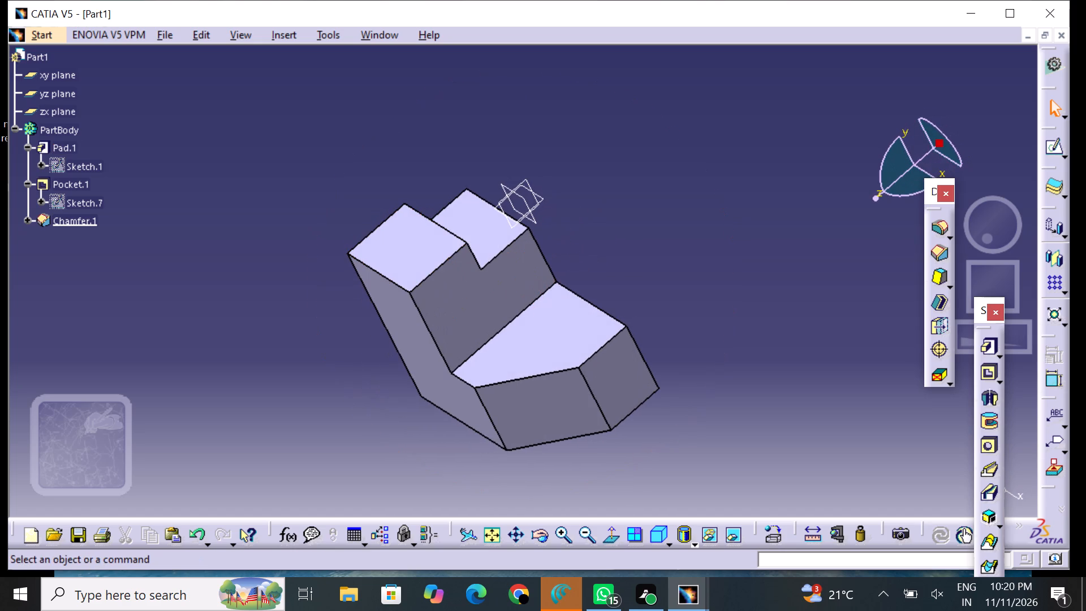
pyautogui.moveTo(347, 220); pyautogui.dragTo(382, 153, button='middle')
pyautogui.moveTo(349, 218); pyautogui.dragTo(382, 153, button='right')
pyautogui.scroll(1, 382, 153)
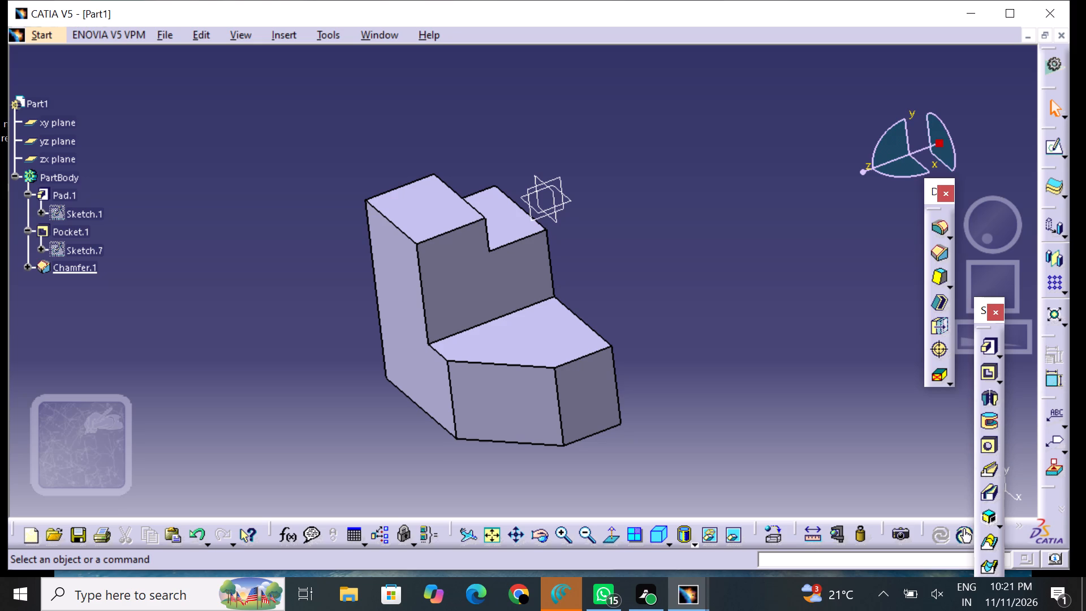
pyautogui.moveTo(696, 365); pyautogui.dragTo(773, 303, button='middle')
pyautogui.moveTo(696, 365); pyautogui.dragTo(774, 301, button='right')
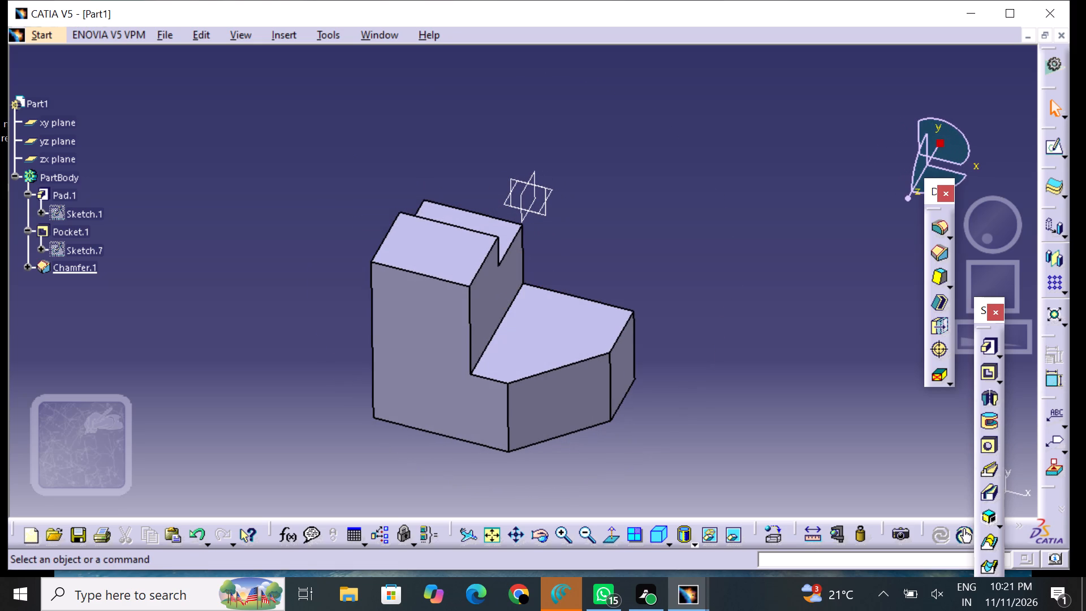
pyautogui.moveTo(720, 381); pyautogui.dragTo(511, 475, button='middle')
pyautogui.moveTo(718, 380); pyautogui.dragTo(511, 467, button='right')
pyautogui.moveTo(751, 361); pyautogui.dragTo(761, 319, button='middle')
pyautogui.moveTo(758, 353); pyautogui.dragTo(761, 319, button='right')
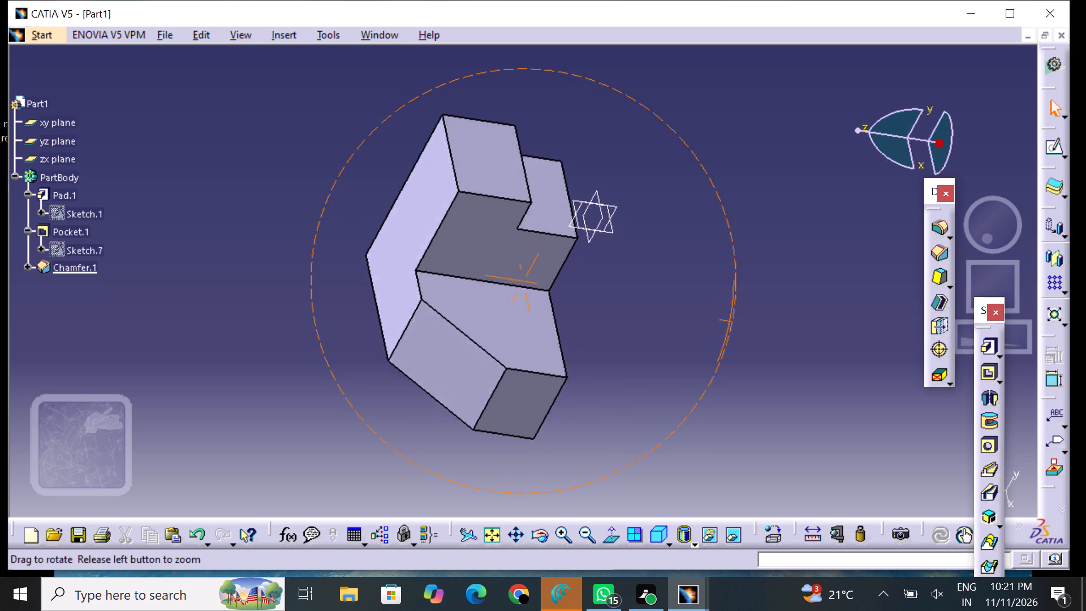
pyautogui.moveTo(761, 319); pyautogui.dragTo(666, 233, button='middle')
pyautogui.moveTo(761, 319); pyautogui.dragTo(666, 233, button='right')
pyautogui.scroll(1, 382, 366)
pyautogui.moveTo(382, 366); pyautogui.dragTo(382, 368, button='middle')
pyautogui.moveTo(382, 368); pyautogui.dragTo(583, 340, button='right')
pyautogui.moveTo(382, 368); pyautogui.dragTo(583, 340, button='middle')
pyautogui.moveTo(319, 307); pyautogui.dragTo(336, 293, button='middle')
pyautogui.moveTo(321, 304); pyautogui.dragTo(336, 293, button='right')
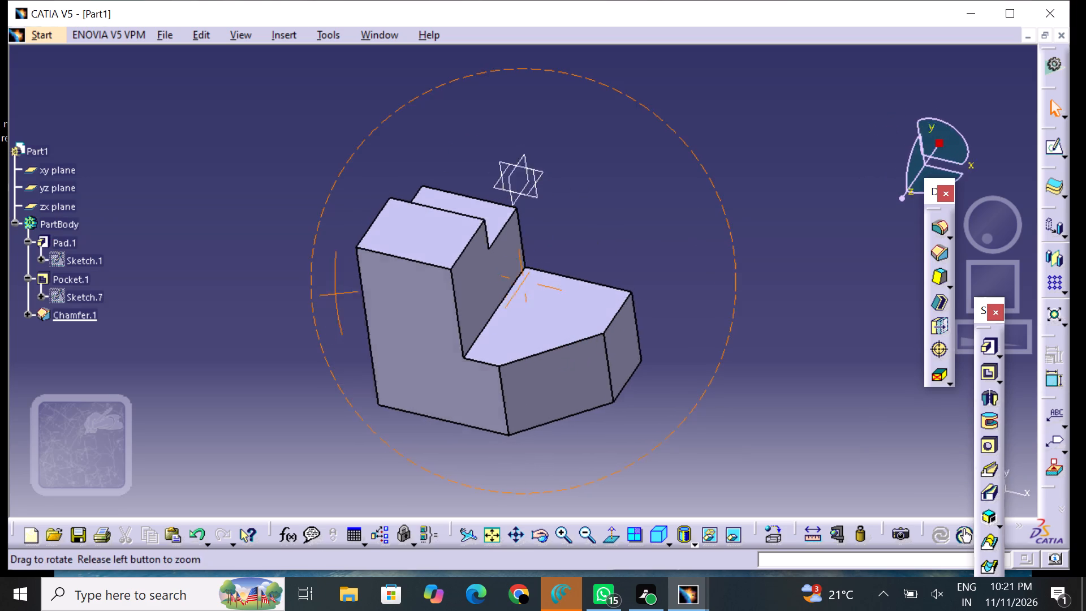
pyautogui.moveTo(336, 293); pyautogui.dragTo(365, 274, button='middle')
pyautogui.moveTo(336, 293); pyautogui.dragTo(365, 274, button='right')
pyautogui.moveTo(341, 257); pyautogui.dragTo(337, 266, button='middle')
pyautogui.moveTo(338, 264); pyautogui.dragTo(337, 266, button='right')
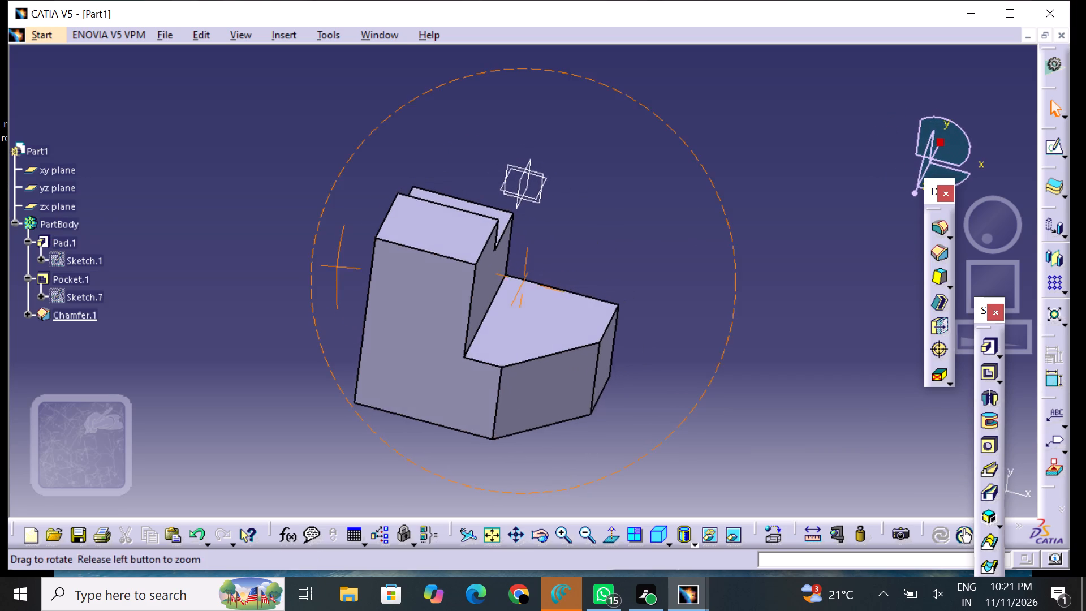
pyautogui.moveTo(337, 266); pyautogui.dragTo(329, 285, button='middle')
pyautogui.moveTo(337, 266); pyautogui.dragTo(329, 285, button='right')
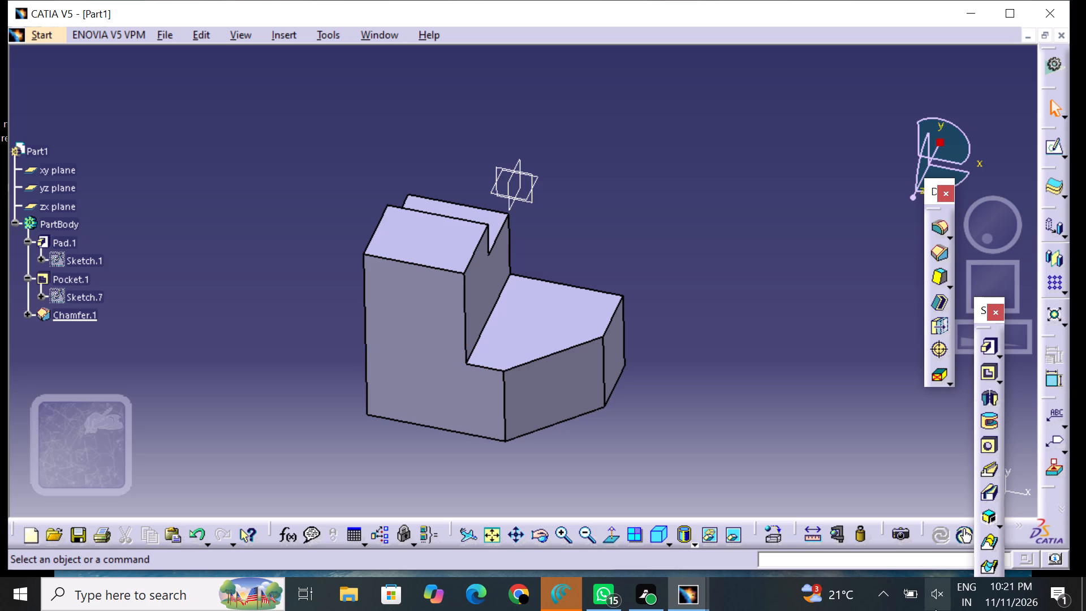
# Check the computer's battery charge status in Windows and return to the part.
pyautogui.moveTo(918, 602); pyautogui.dragTo(916, 597)
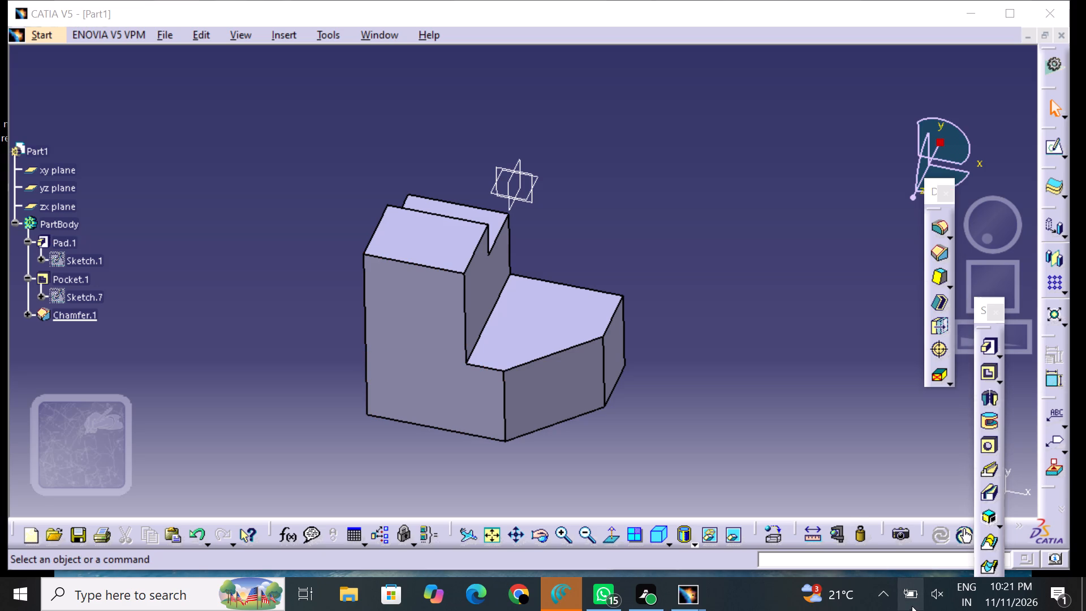
pyautogui.click(912, 599)
pyautogui.click(701, 314)
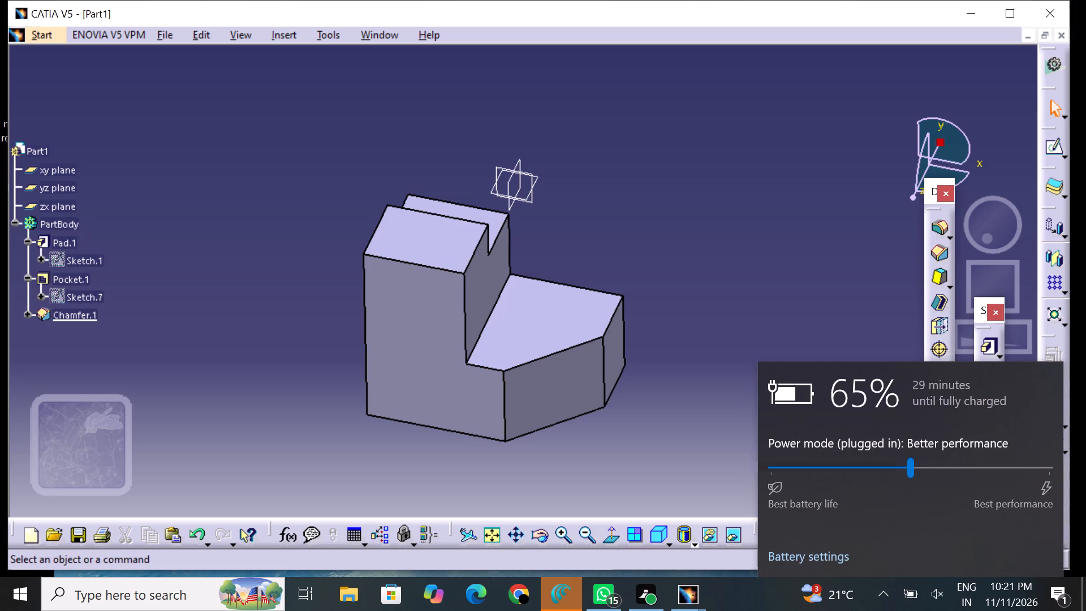
# Set the fill colour of the pad's L-shaped side face next to the chamfer to tan.
pyautogui.click(460, 372)
pyautogui.rightClick(460, 371)
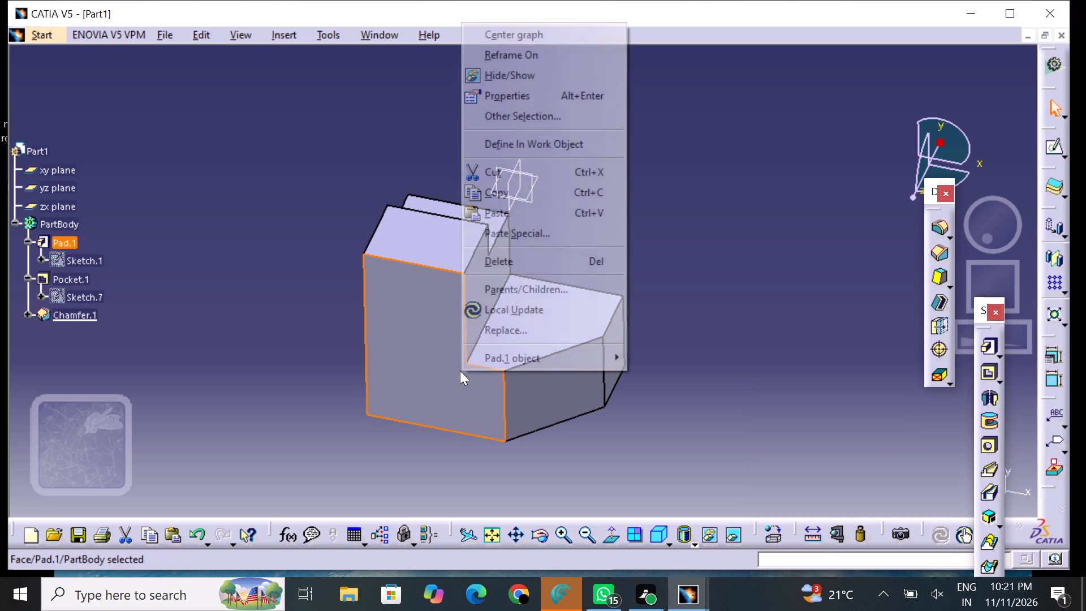
pyautogui.click(527, 96)
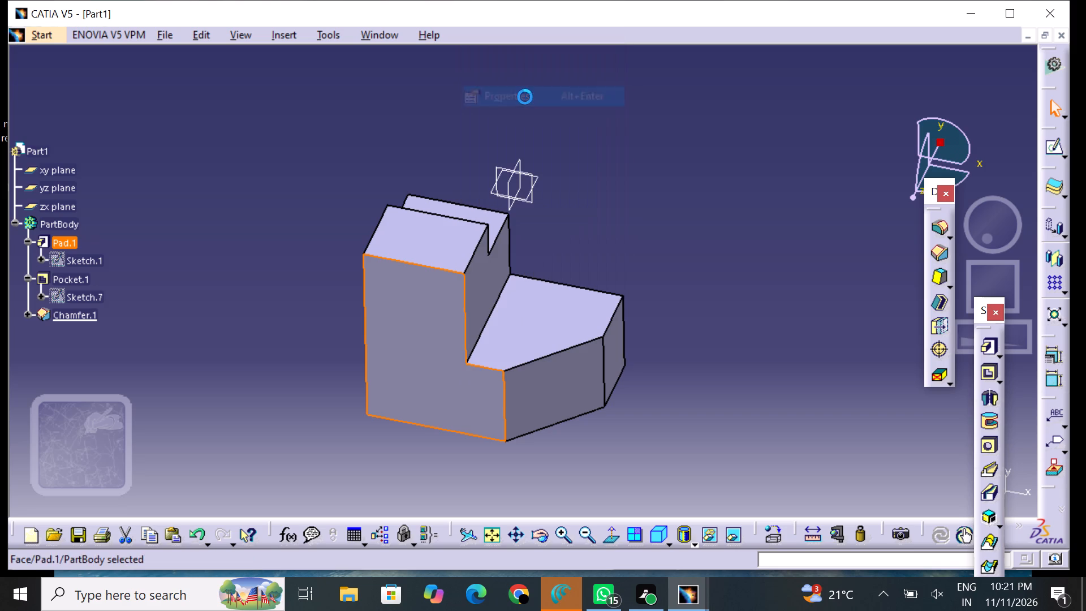
pyautogui.click(713, 121)
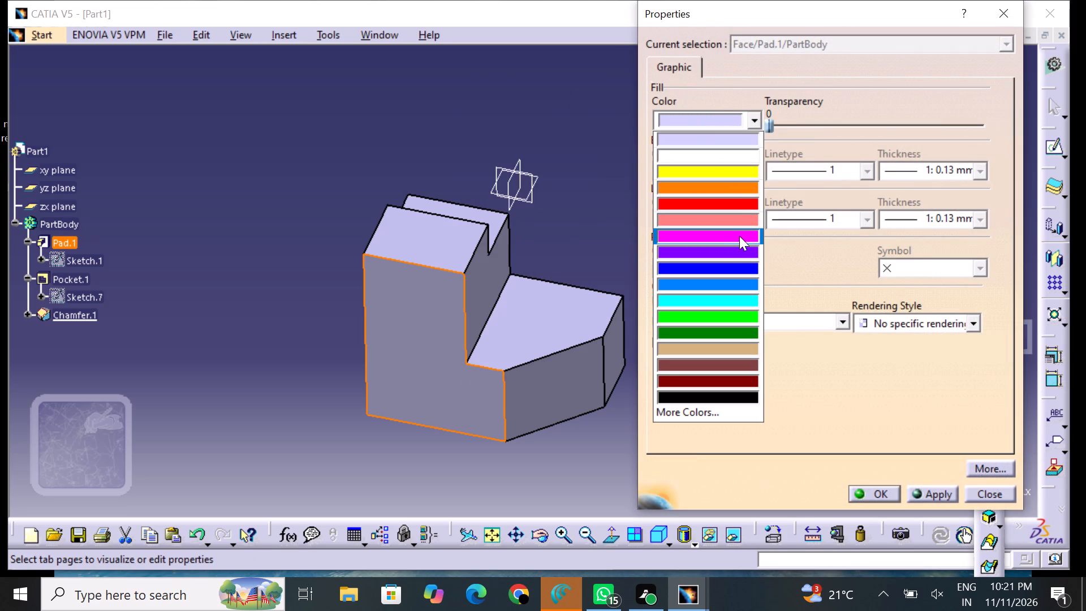
pyautogui.click(720, 346)
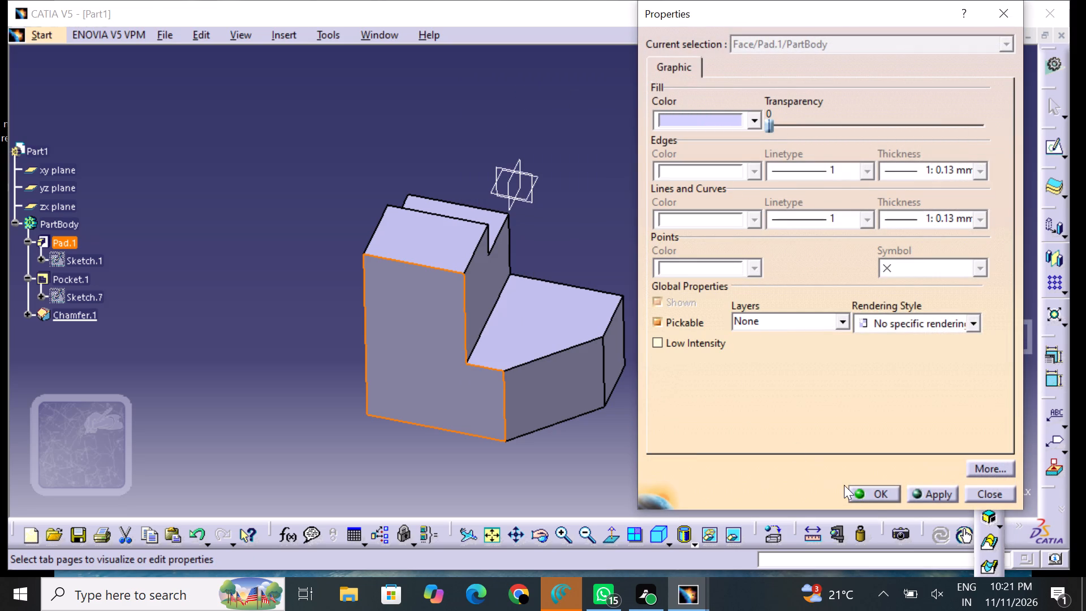
pyautogui.click(874, 494)
pyautogui.click(773, 464)
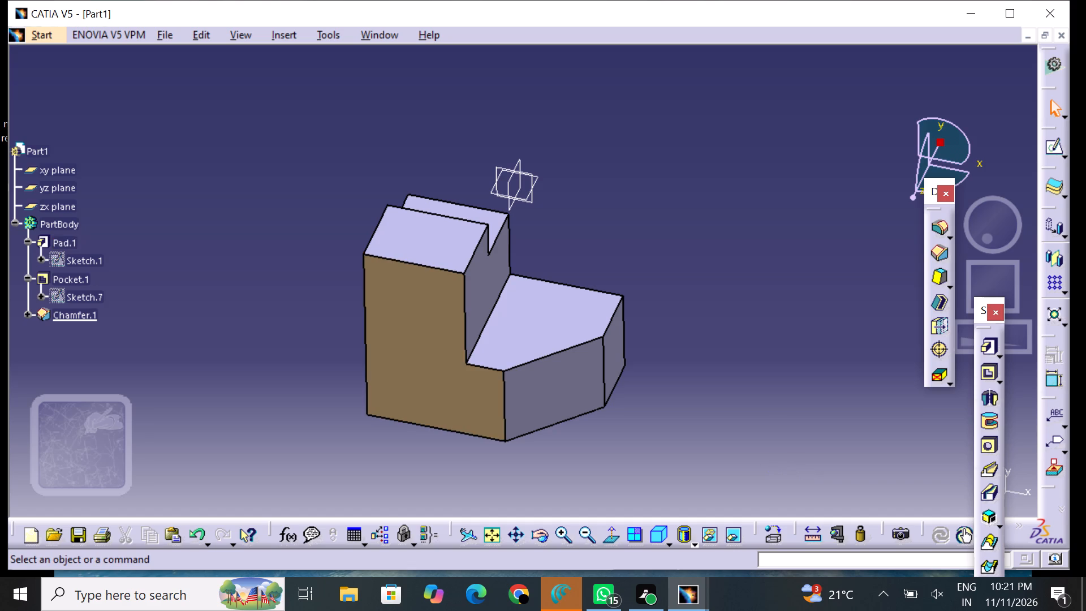
# Set the fill colour of the chamfer face on the lower leg to tan.
pyautogui.moveTo(723, 381); pyautogui.dragTo(643, 390, button='middle')
pyautogui.moveTo(723, 381); pyautogui.dragTo(642, 391, button='right')
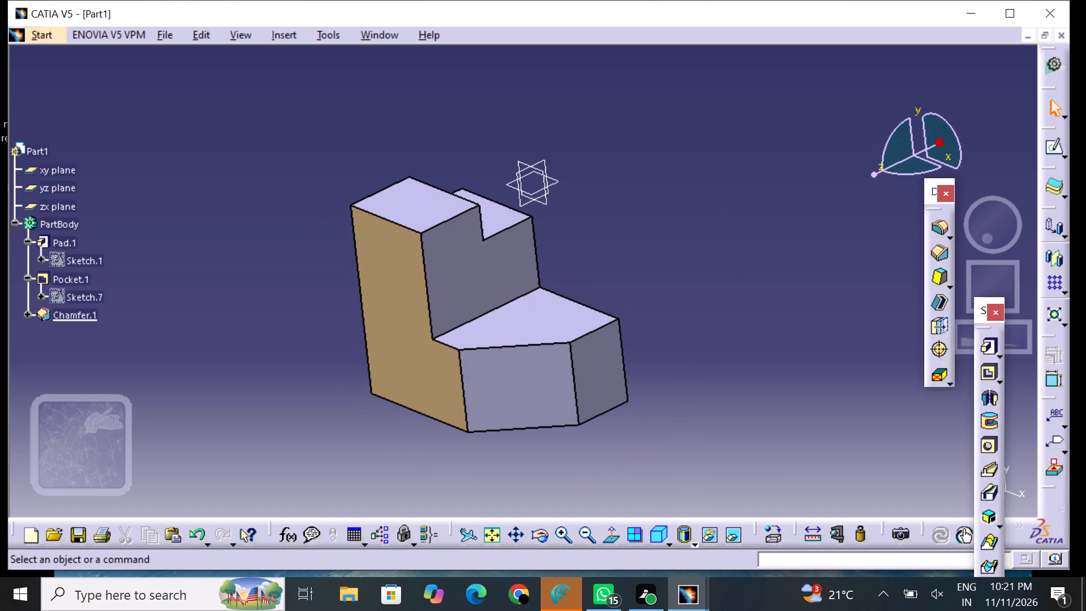
pyautogui.click(535, 381)
pyautogui.rightClick(535, 381)
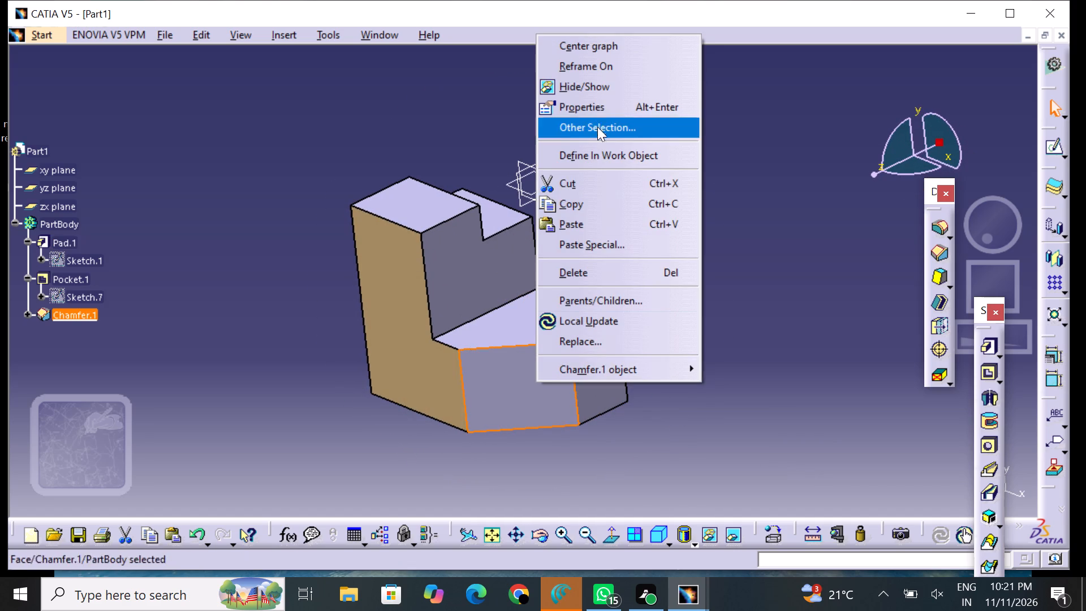
pyautogui.click(596, 103)
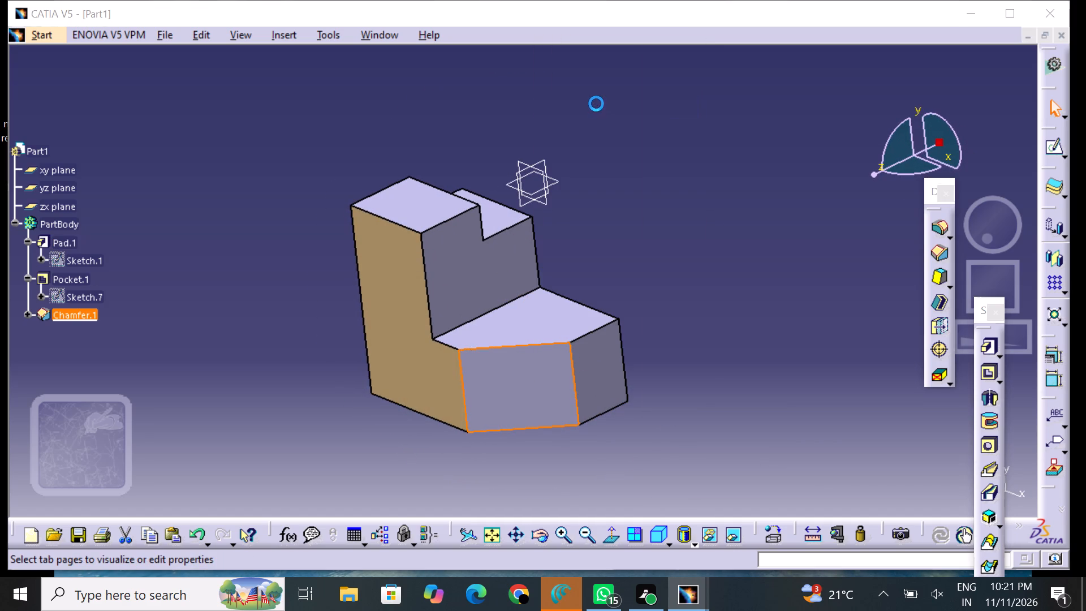
pyautogui.click(705, 114)
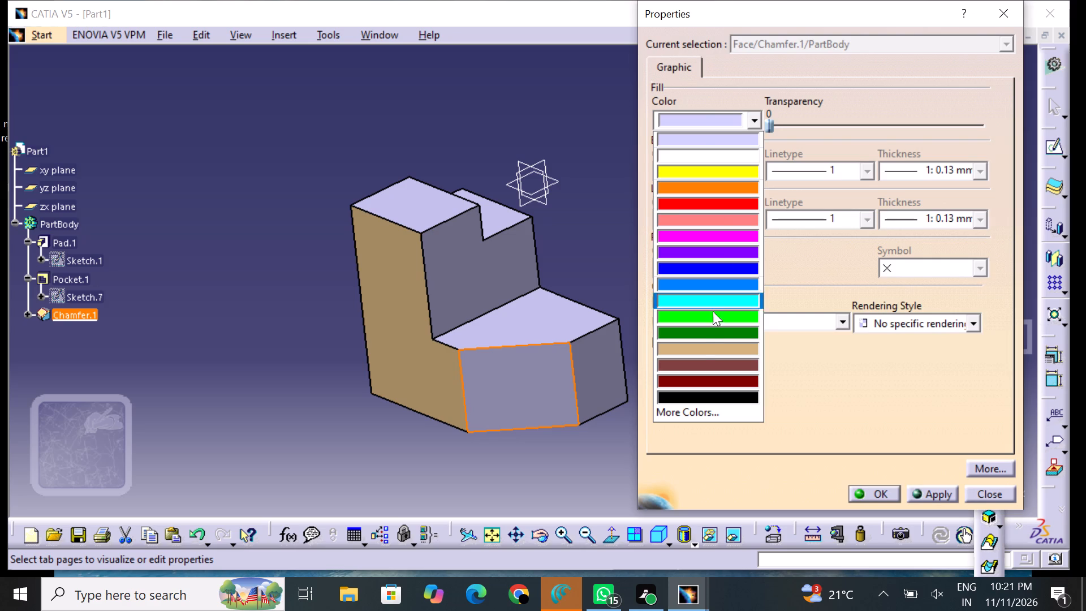
pyautogui.click(698, 354)
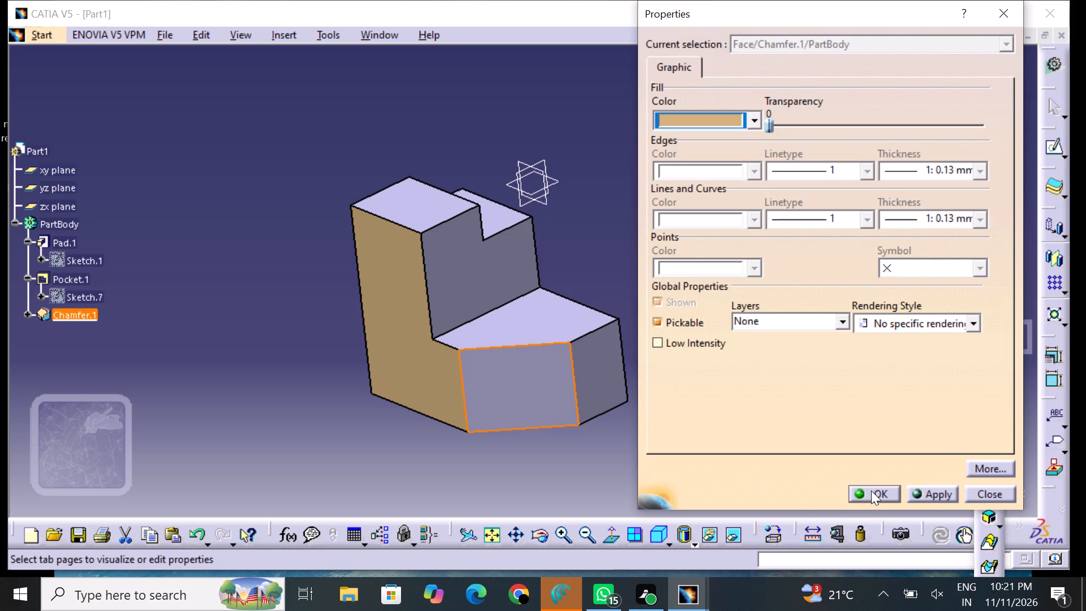
pyautogui.click(872, 490)
pyautogui.click(705, 470)
# Set the fill colour of the lower leg's narrow vertical end face beside the chamfer to tan.
pyautogui.moveTo(691, 358); pyautogui.dragTo(679, 363, button='middle')
pyautogui.moveTo(691, 358); pyautogui.dragTo(679, 363, button='right')
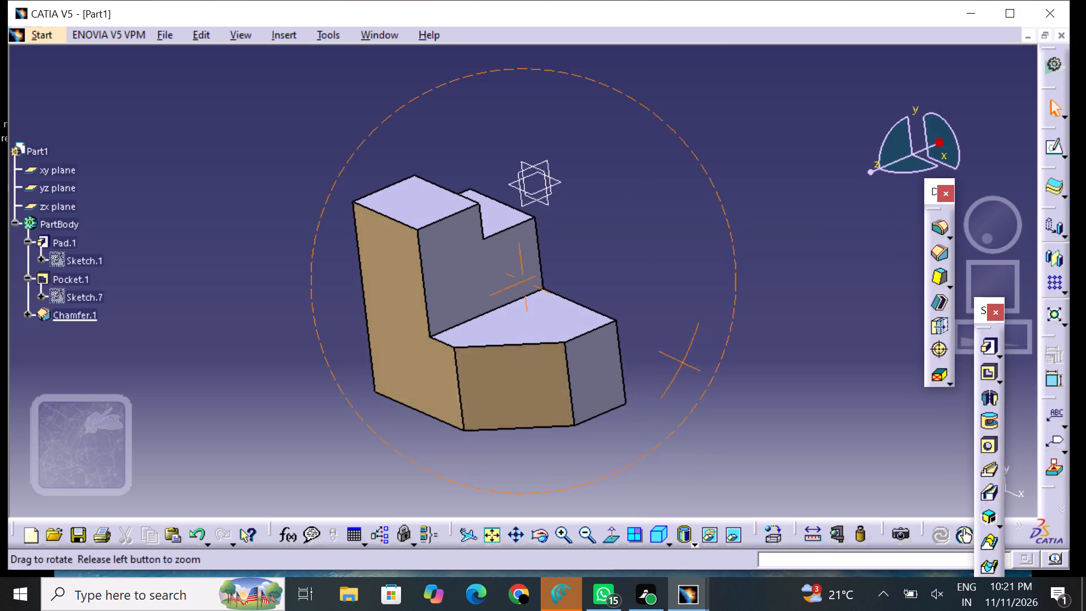
pyautogui.moveTo(679, 363); pyautogui.dragTo(624, 377, button='middle')
pyautogui.moveTo(679, 363); pyautogui.dragTo(562, 397, button='right')
pyautogui.click(562, 385)
pyautogui.rightClick(563, 385)
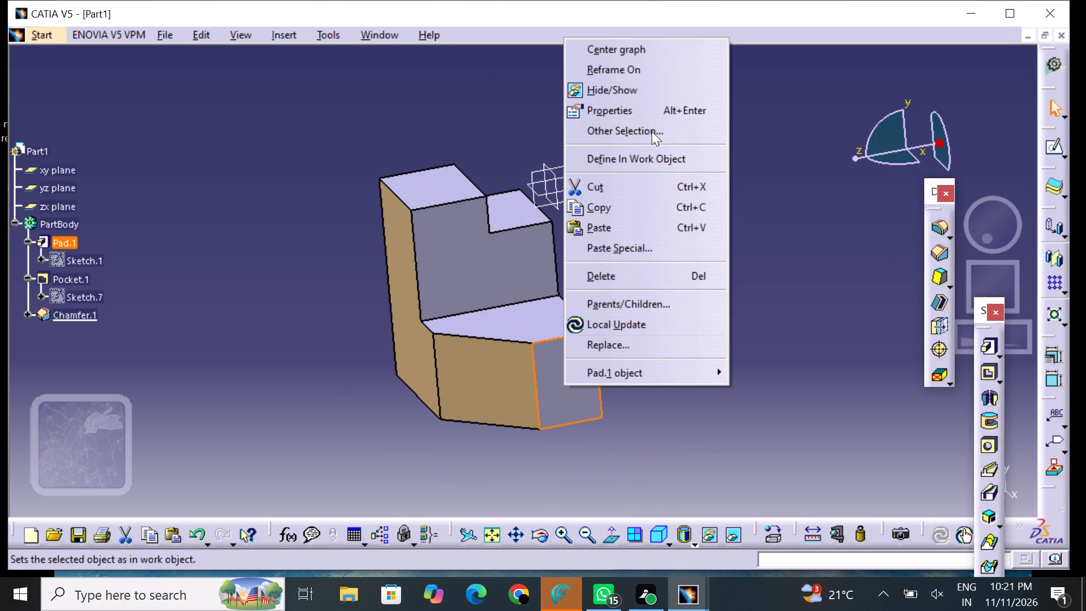
pyautogui.click(652, 113)
pyautogui.click(714, 119)
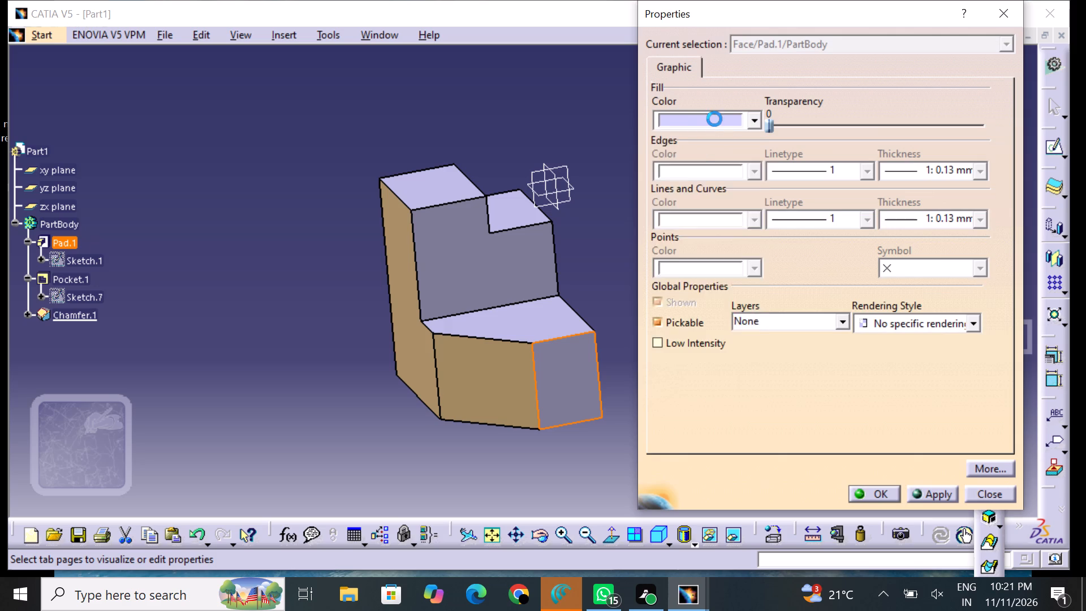
pyautogui.click(732, 346)
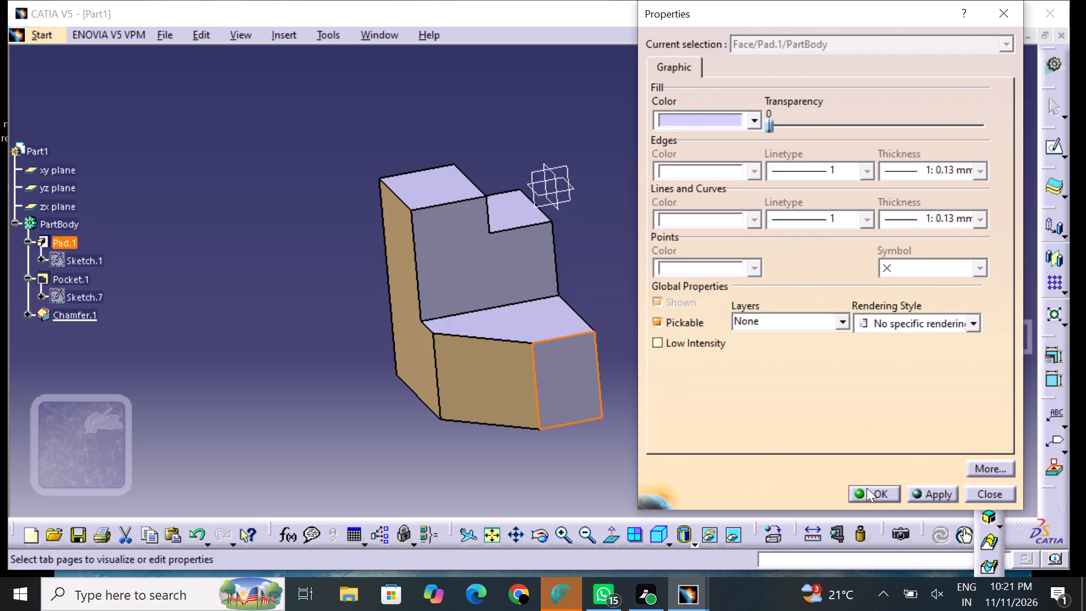
pyautogui.click(869, 489)
pyautogui.click(673, 433)
# Set the fill colour of the opposite L-shaped side face, on the pocket side of the pad, to tan.
pyautogui.moveTo(680, 292); pyautogui.dragTo(620, 311, button='middle')
pyautogui.moveTo(680, 292); pyautogui.dragTo(620, 311, button='right')
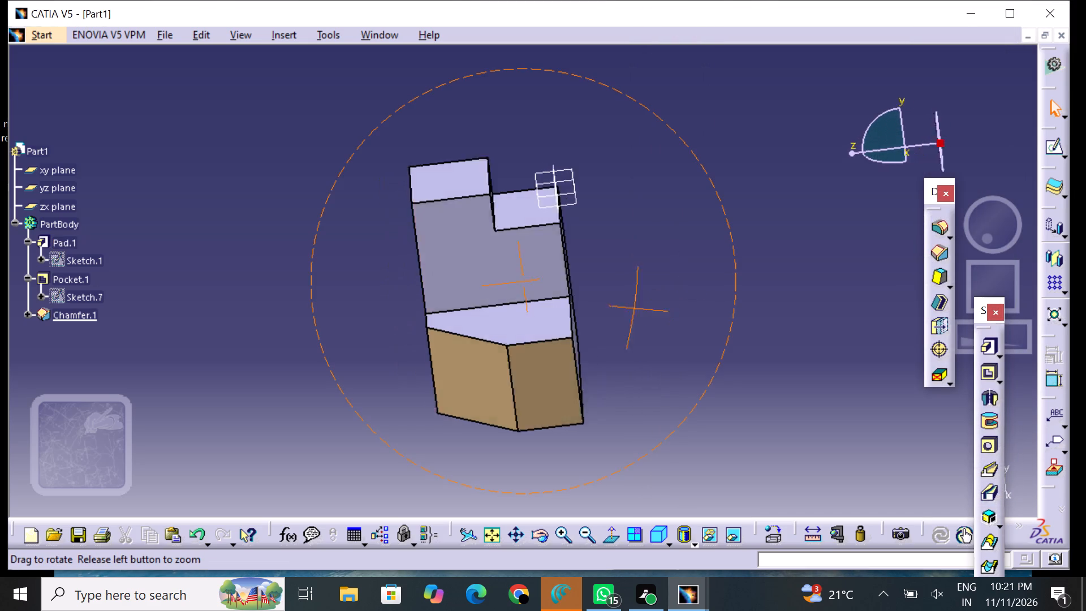
pyautogui.moveTo(620, 311); pyautogui.dragTo(442, 299, button='middle')
pyautogui.moveTo(620, 311); pyautogui.dragTo(436, 298, button='right')
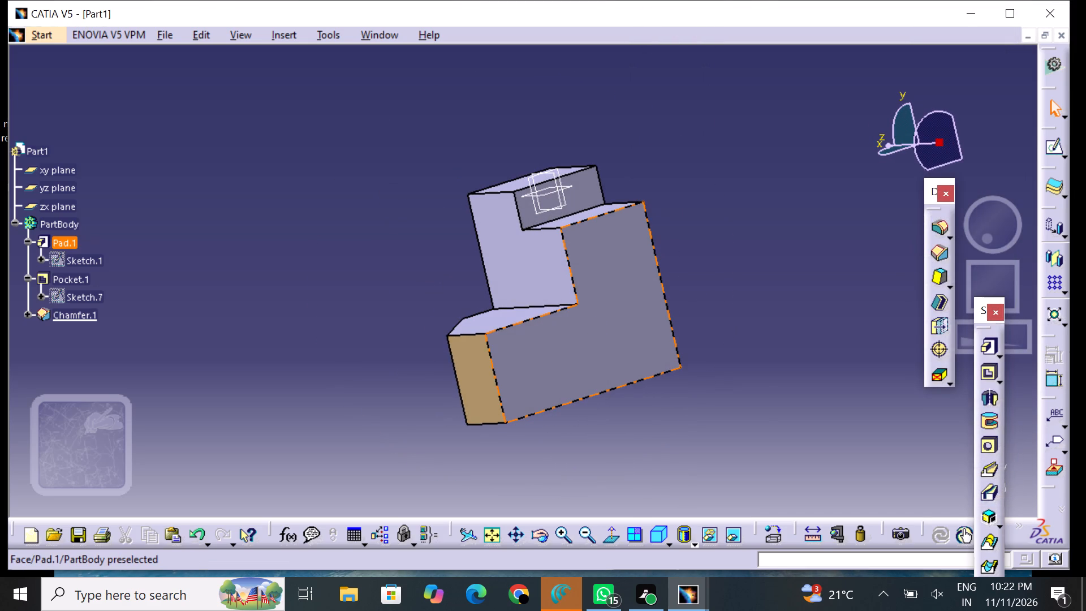
pyautogui.click(596, 328)
pyautogui.rightClick(597, 328)
pyautogui.click(678, 308)
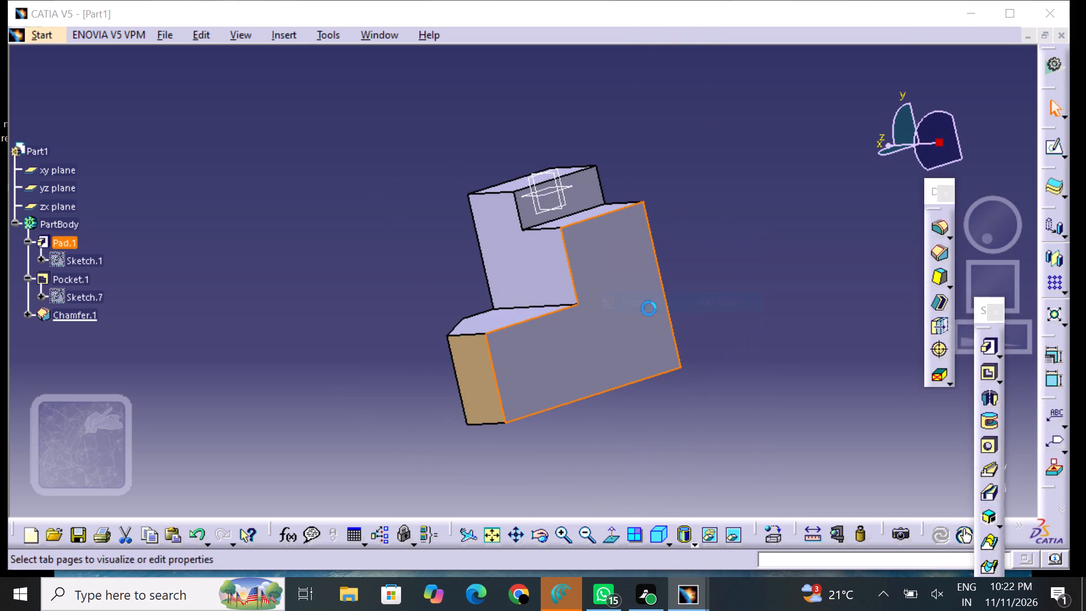
pyautogui.click(716, 122)
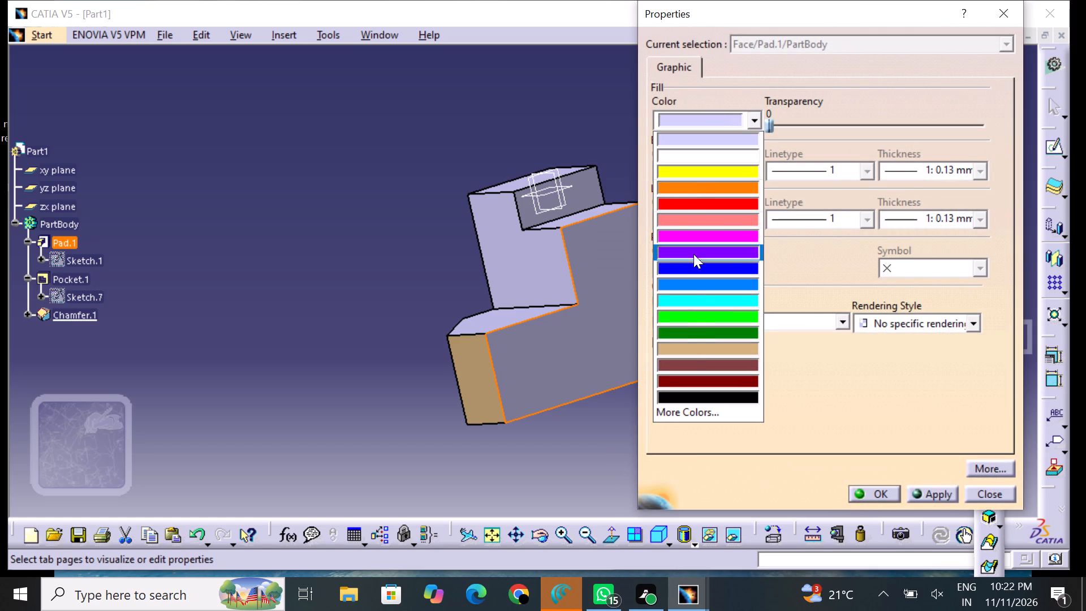
pyautogui.click(693, 350)
pyautogui.click(873, 489)
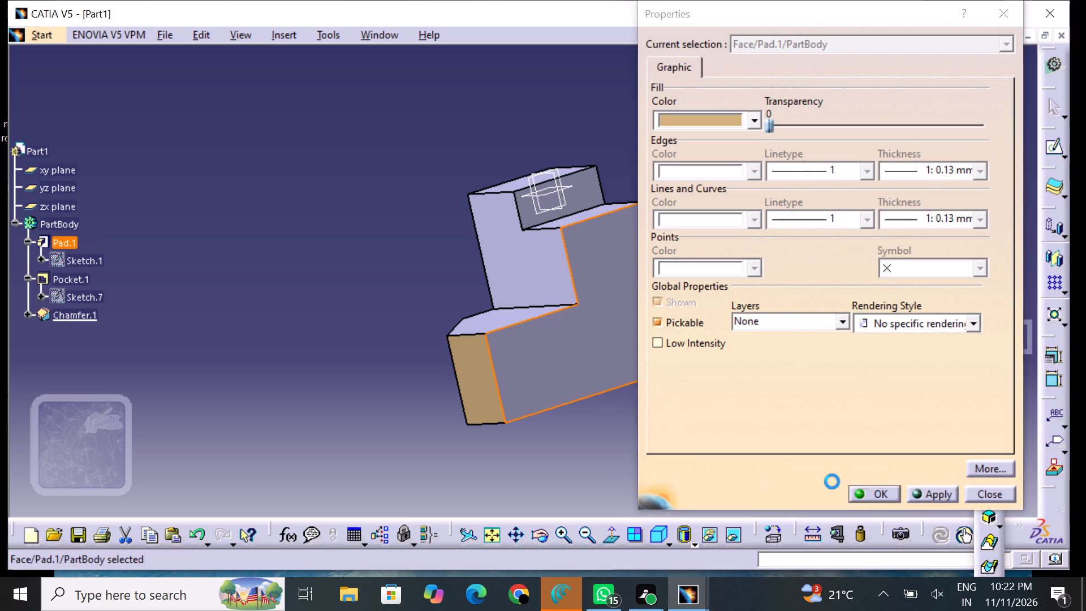
pyautogui.click(634, 454)
# Set the fill colour of the lower leg's horizontal top face to cyan.
pyautogui.moveTo(381, 292); pyautogui.dragTo(634, 281, button='middle')
pyautogui.moveTo(381, 292); pyautogui.dragTo(634, 281, button='right')
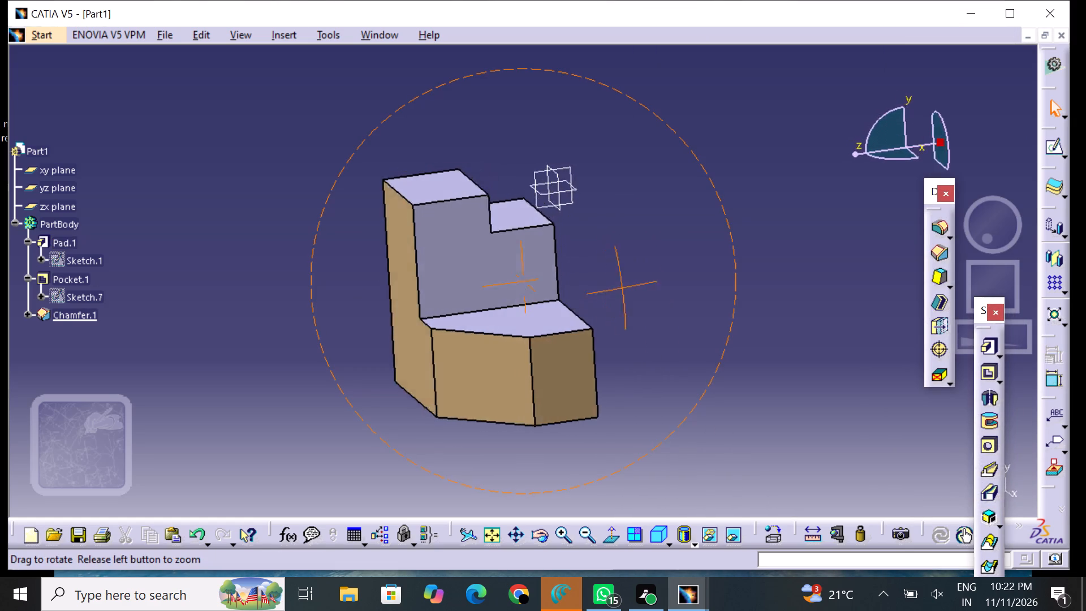
pyautogui.moveTo(634, 281); pyautogui.dragTo(659, 265, button='middle')
pyautogui.moveTo(634, 281); pyautogui.dragTo(665, 257, button='right')
pyautogui.scroll(1, 318, 124)
pyautogui.moveTo(318, 125); pyautogui.dragTo(393, 187, button='middle')
pyautogui.moveTo(360, 149); pyautogui.dragTo(393, 187, button='right')
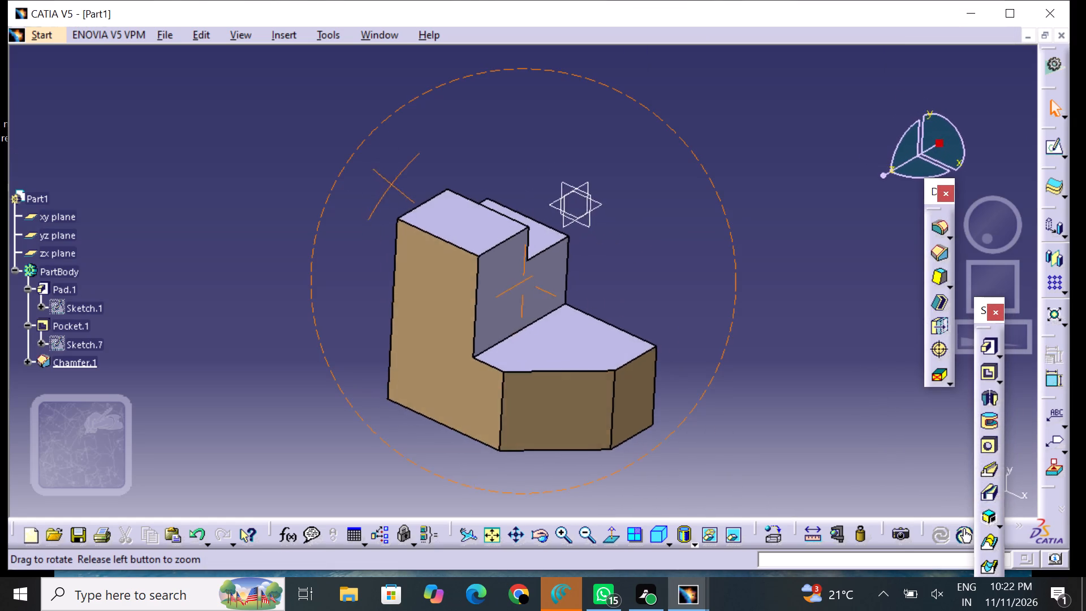
pyautogui.moveTo(393, 187); pyautogui.dragTo(397, 196, button='middle')
pyautogui.moveTo(393, 187); pyautogui.dragTo(399, 200, button='right')
pyautogui.click(549, 339)
pyautogui.rightClick(550, 337)
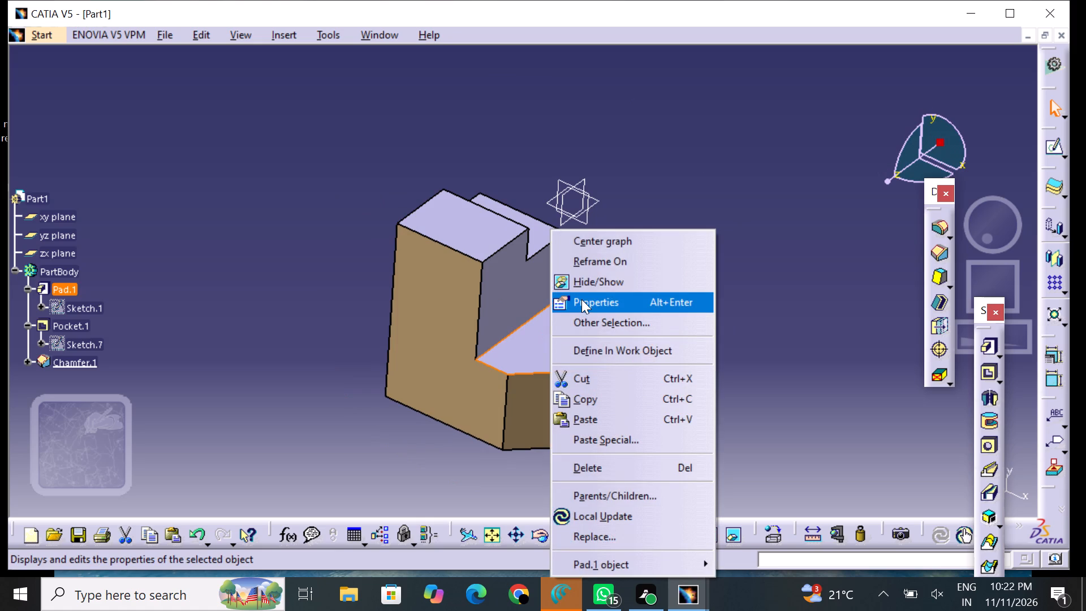
pyautogui.click(582, 299)
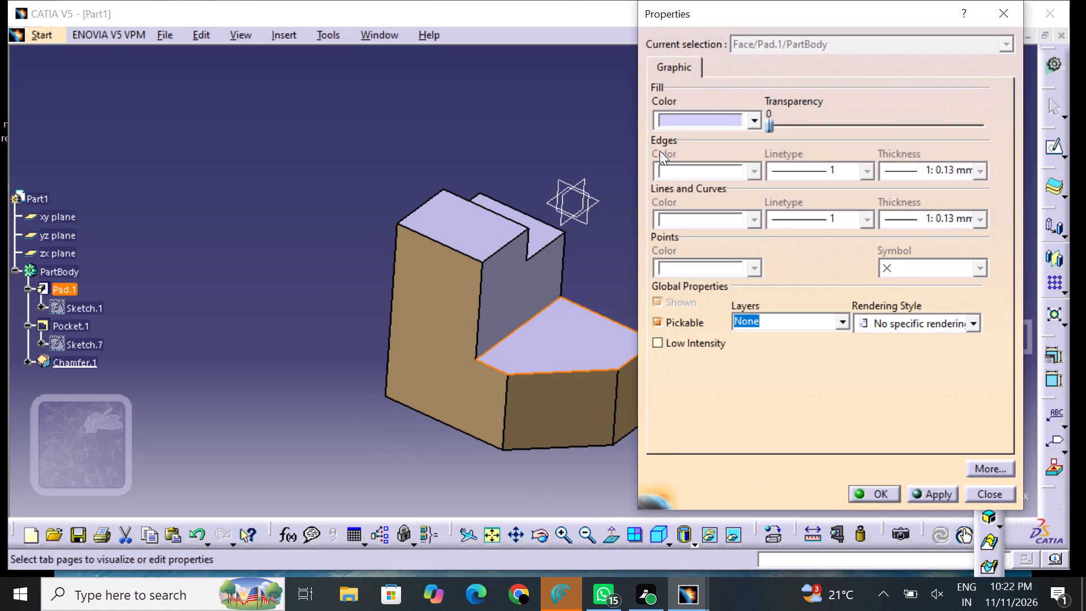
pyautogui.click(699, 122)
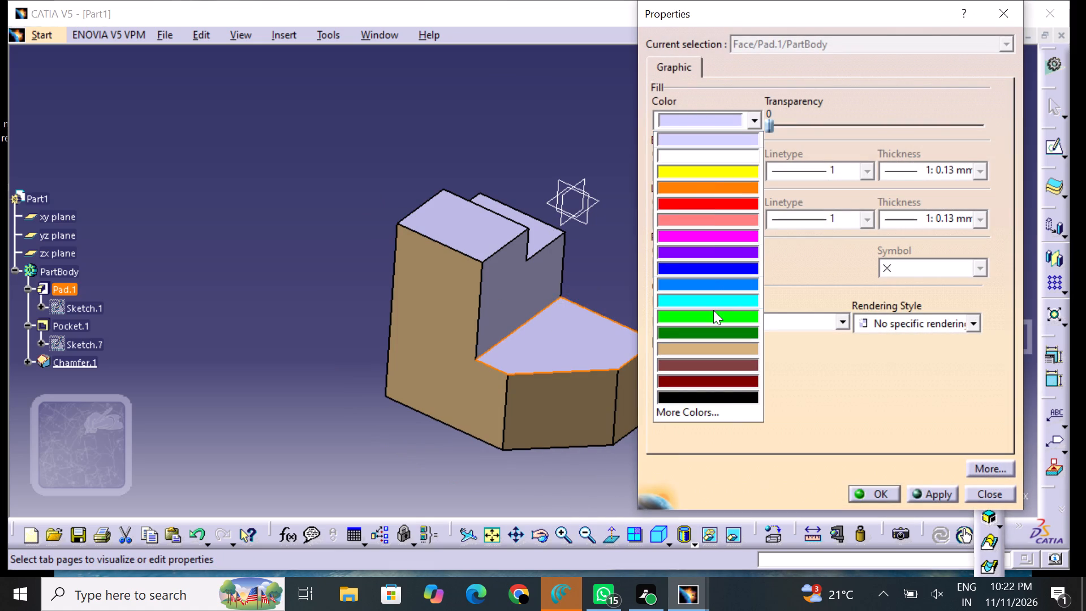
pyautogui.click(713, 304)
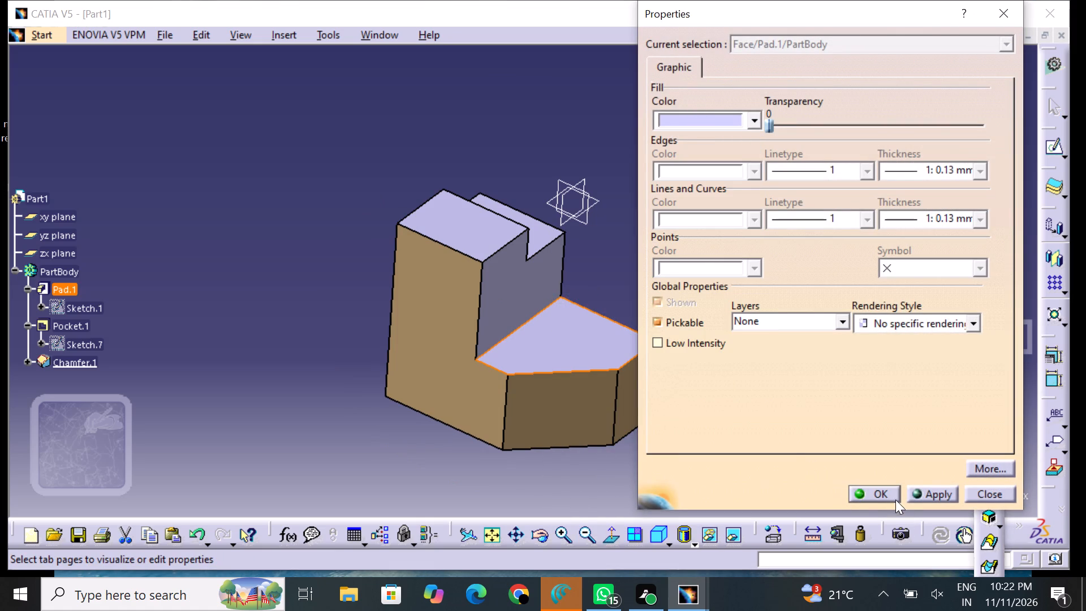
pyautogui.click(893, 493)
pyautogui.moveTo(786, 463); pyautogui.dragTo(780, 460)
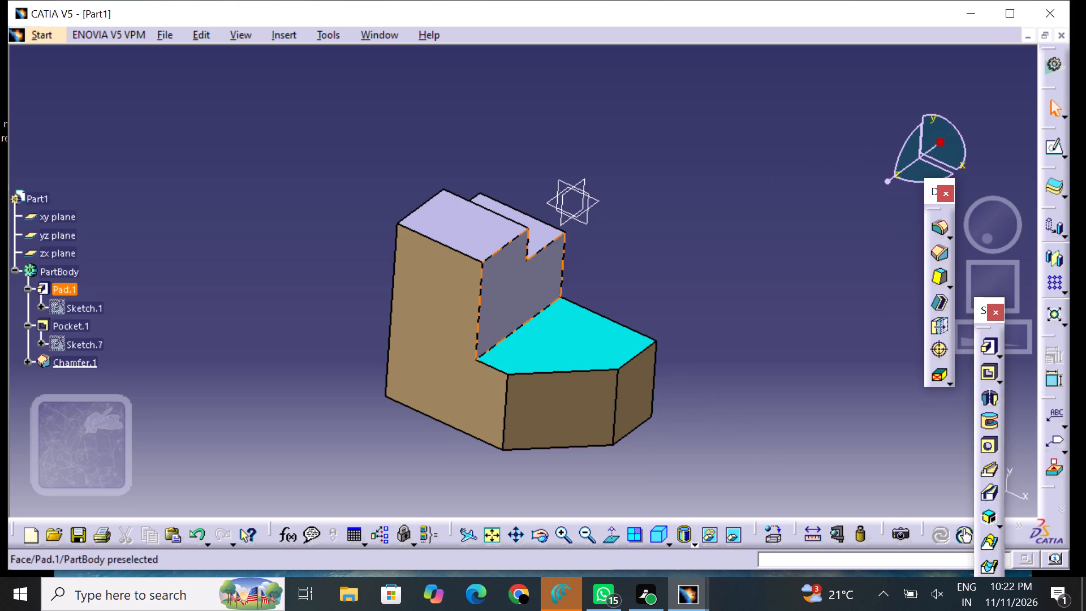
# Set the fill colour of the upright leg's notched vertical face above the lower leg to tan.
pyautogui.click(519, 291)
pyautogui.rightClick(519, 290)
pyautogui.click(572, 305)
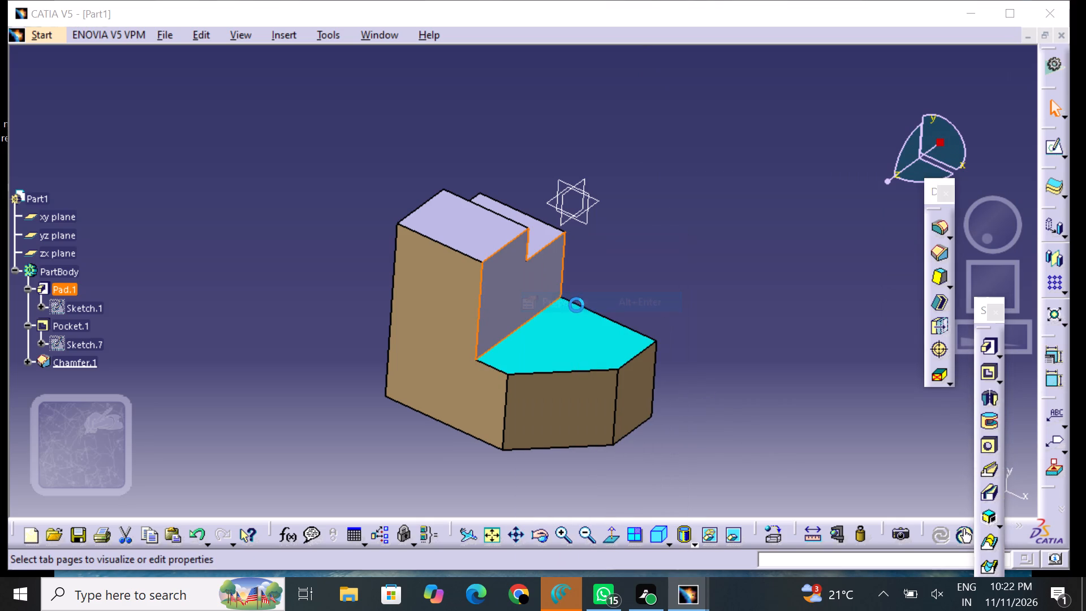
pyautogui.moveTo(704, 123); pyautogui.dragTo(704, 140)
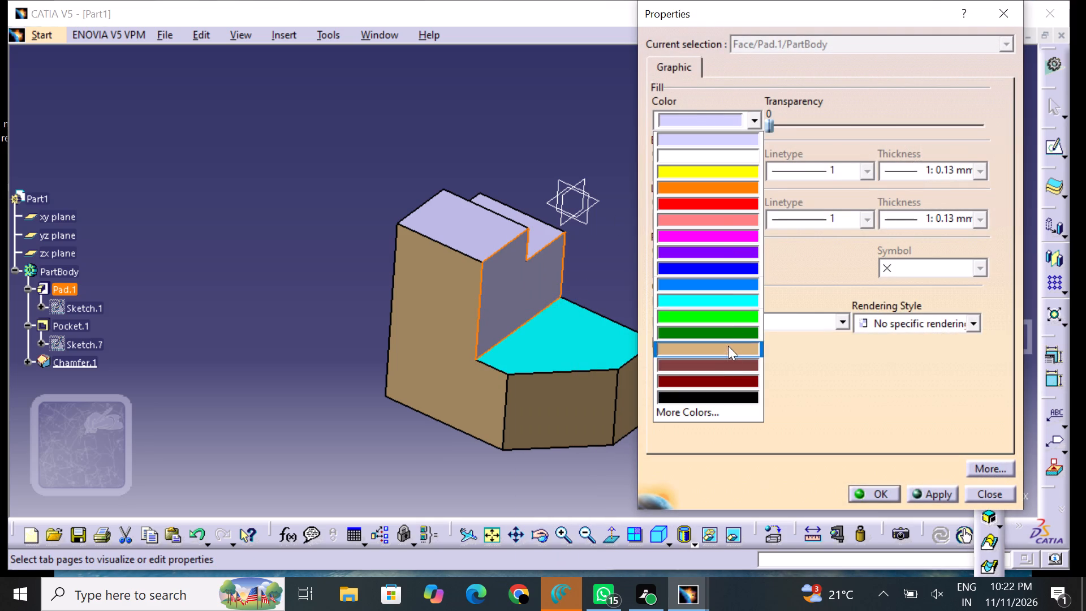
pyautogui.click(726, 354)
pyautogui.click(872, 493)
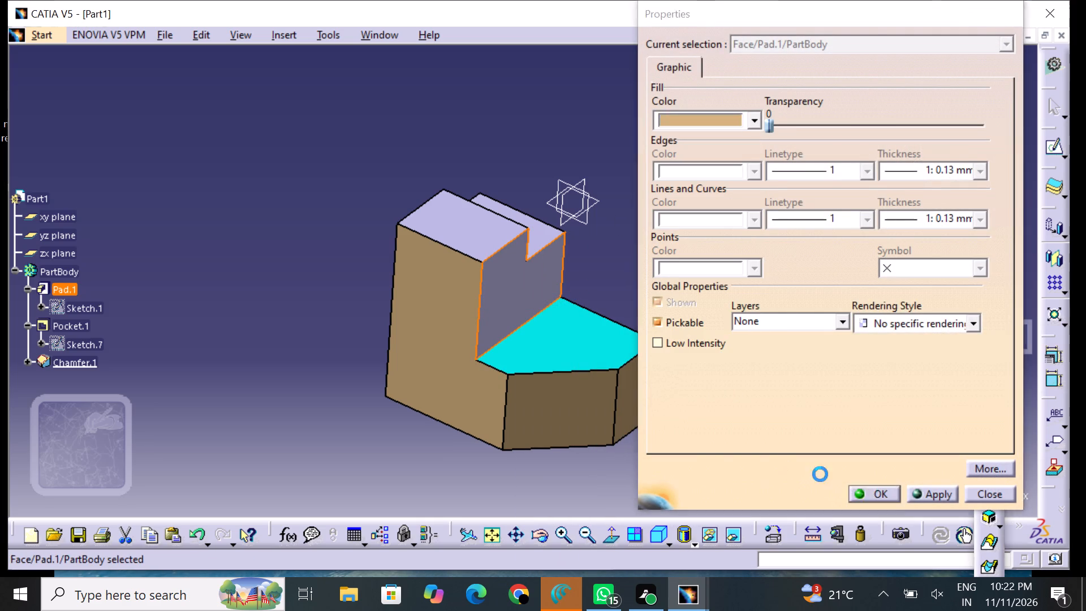
pyautogui.click(757, 465)
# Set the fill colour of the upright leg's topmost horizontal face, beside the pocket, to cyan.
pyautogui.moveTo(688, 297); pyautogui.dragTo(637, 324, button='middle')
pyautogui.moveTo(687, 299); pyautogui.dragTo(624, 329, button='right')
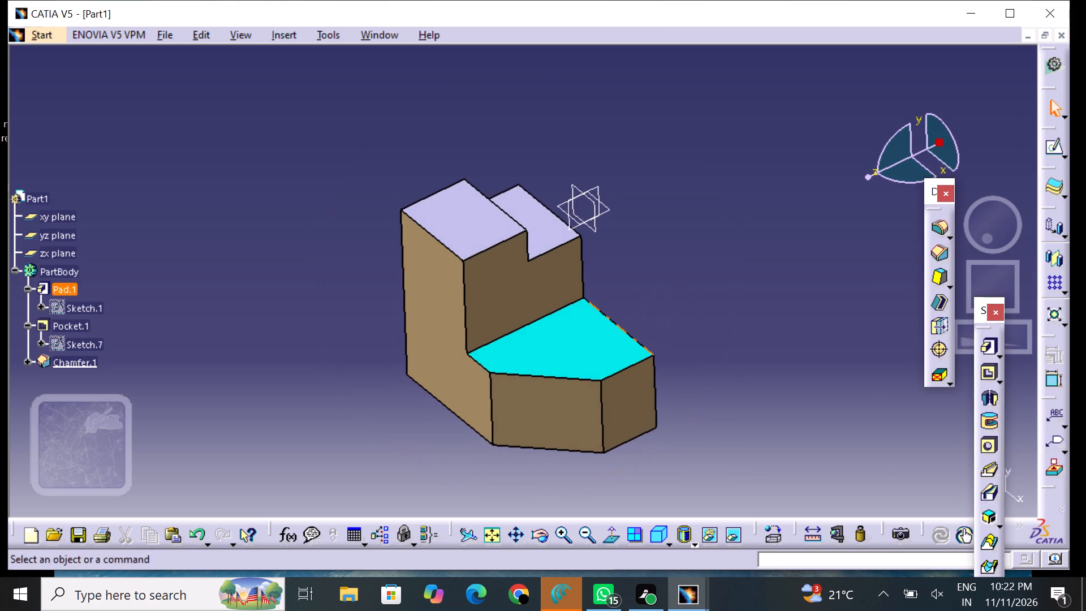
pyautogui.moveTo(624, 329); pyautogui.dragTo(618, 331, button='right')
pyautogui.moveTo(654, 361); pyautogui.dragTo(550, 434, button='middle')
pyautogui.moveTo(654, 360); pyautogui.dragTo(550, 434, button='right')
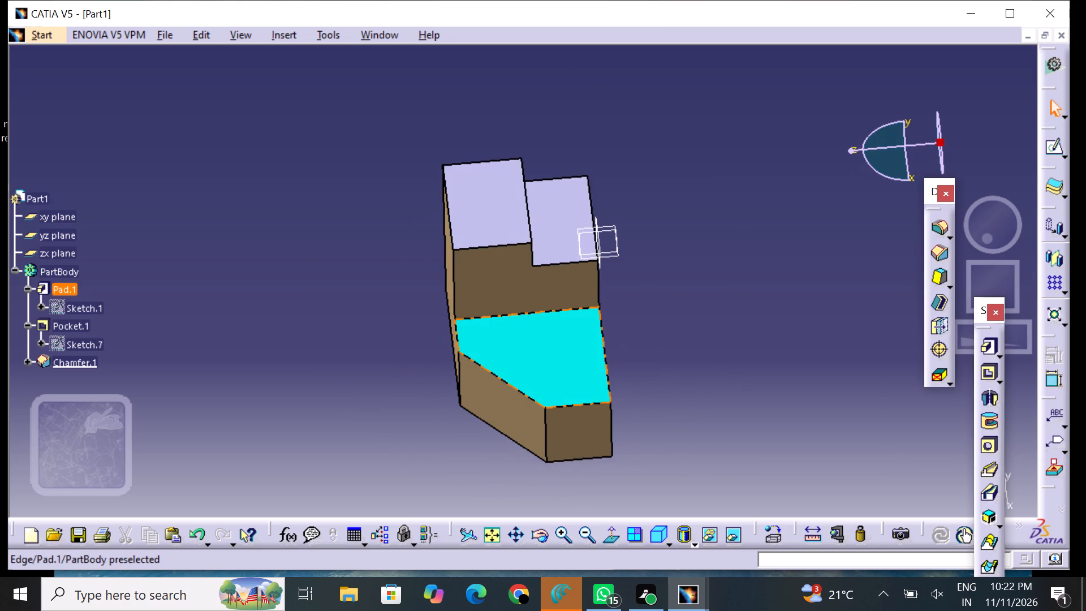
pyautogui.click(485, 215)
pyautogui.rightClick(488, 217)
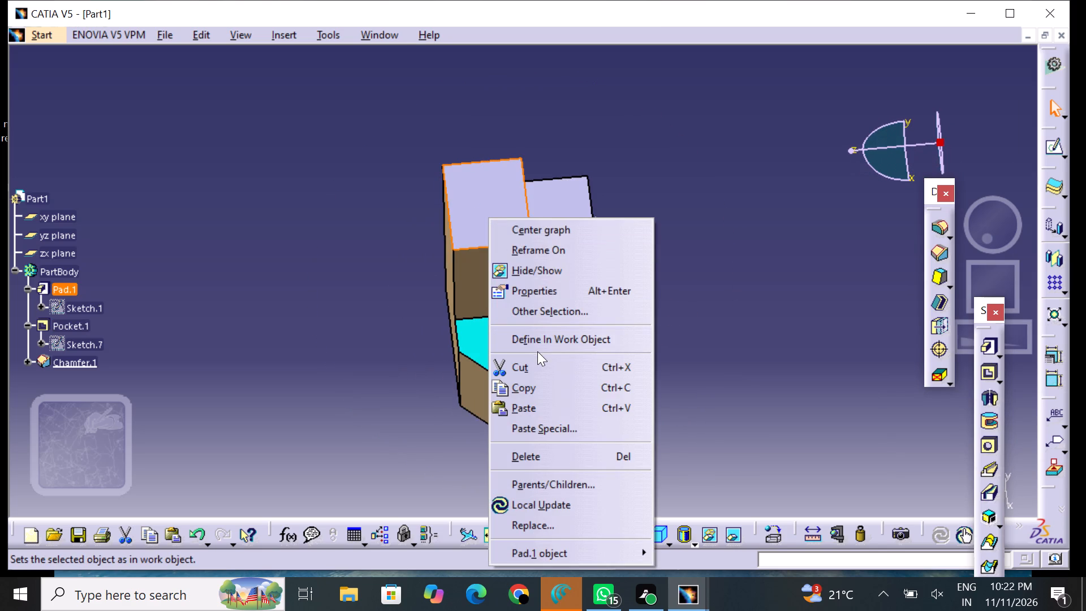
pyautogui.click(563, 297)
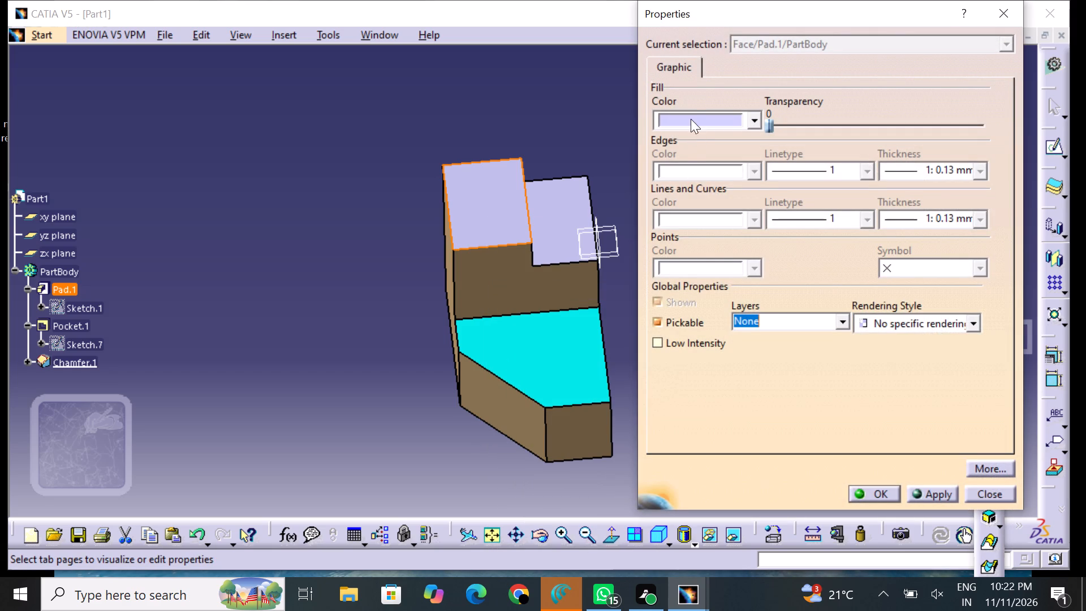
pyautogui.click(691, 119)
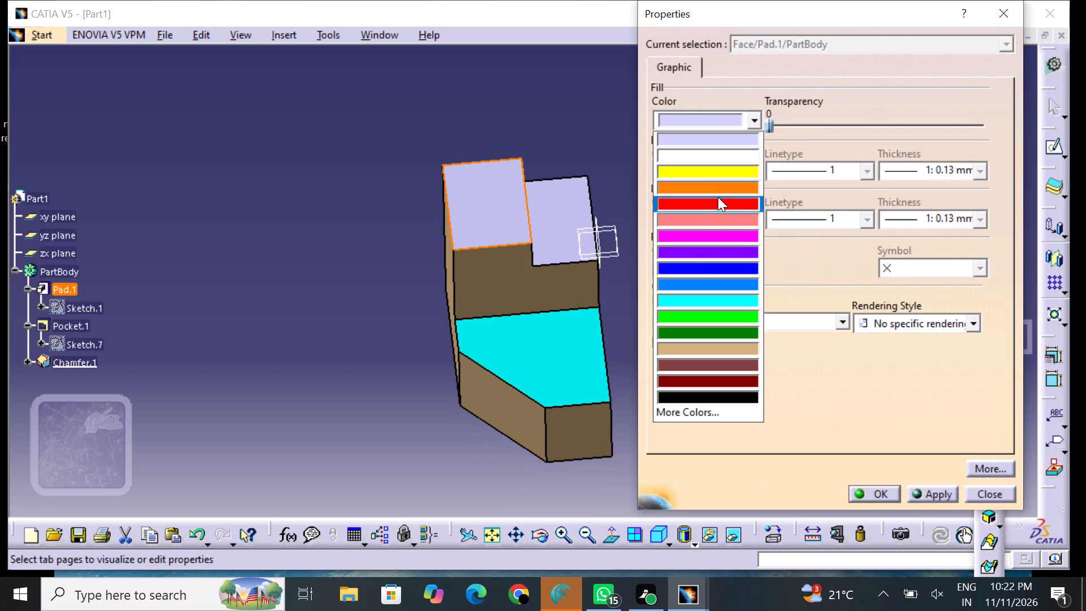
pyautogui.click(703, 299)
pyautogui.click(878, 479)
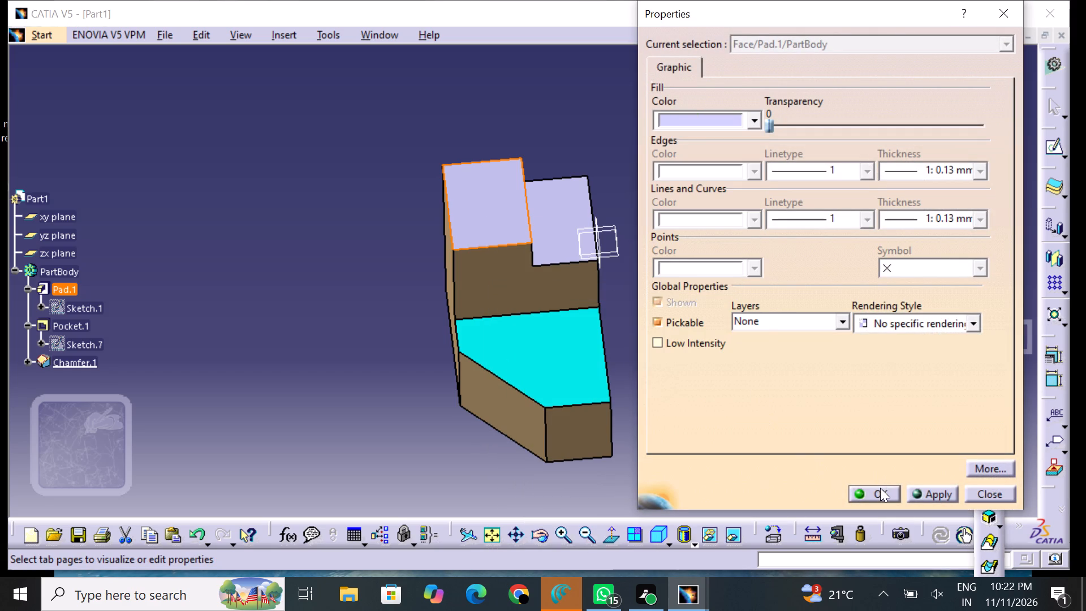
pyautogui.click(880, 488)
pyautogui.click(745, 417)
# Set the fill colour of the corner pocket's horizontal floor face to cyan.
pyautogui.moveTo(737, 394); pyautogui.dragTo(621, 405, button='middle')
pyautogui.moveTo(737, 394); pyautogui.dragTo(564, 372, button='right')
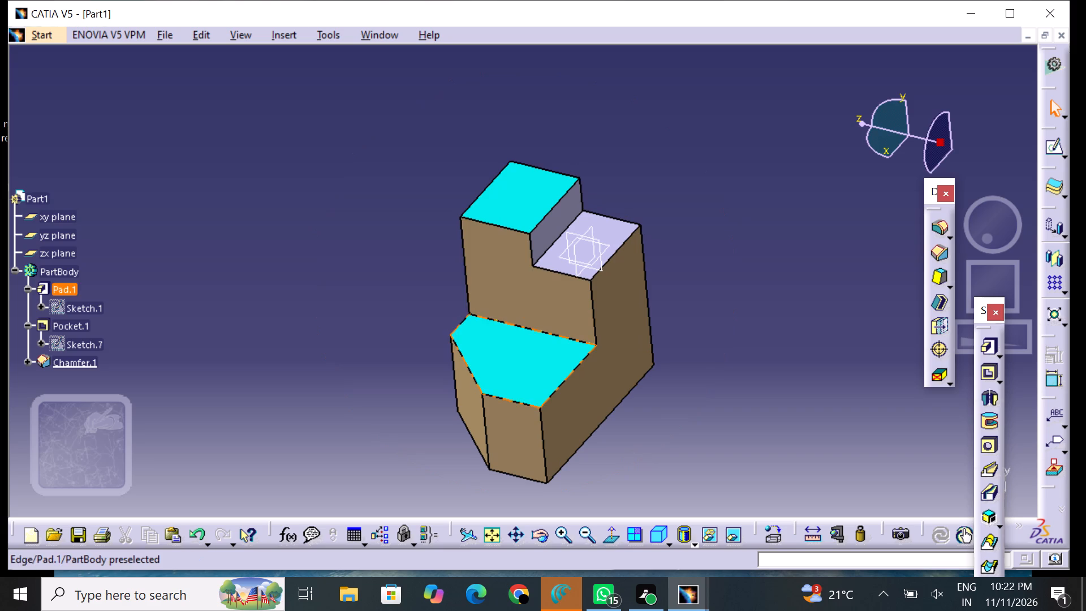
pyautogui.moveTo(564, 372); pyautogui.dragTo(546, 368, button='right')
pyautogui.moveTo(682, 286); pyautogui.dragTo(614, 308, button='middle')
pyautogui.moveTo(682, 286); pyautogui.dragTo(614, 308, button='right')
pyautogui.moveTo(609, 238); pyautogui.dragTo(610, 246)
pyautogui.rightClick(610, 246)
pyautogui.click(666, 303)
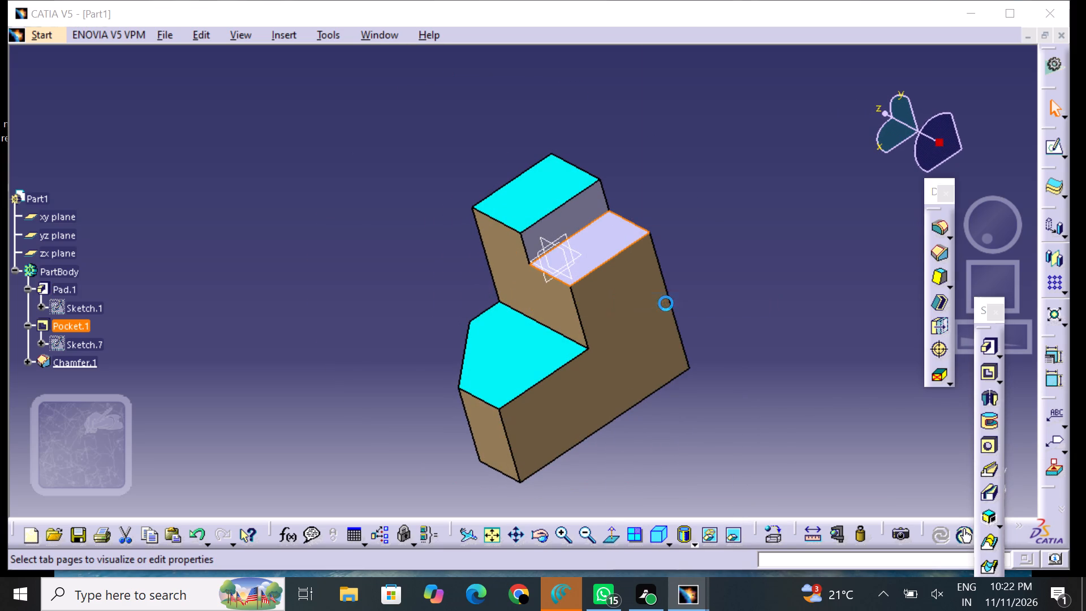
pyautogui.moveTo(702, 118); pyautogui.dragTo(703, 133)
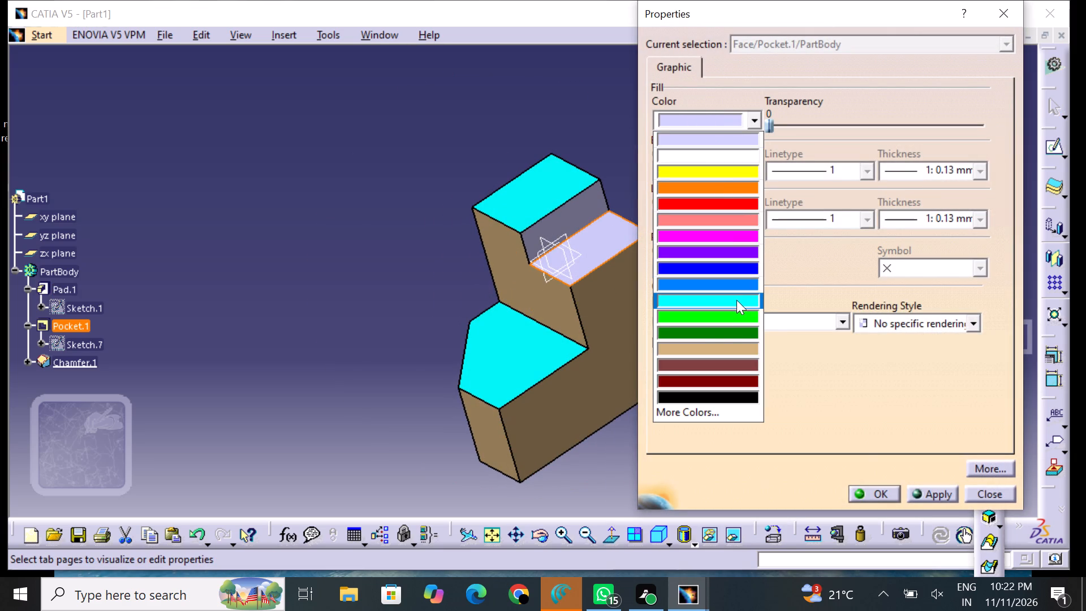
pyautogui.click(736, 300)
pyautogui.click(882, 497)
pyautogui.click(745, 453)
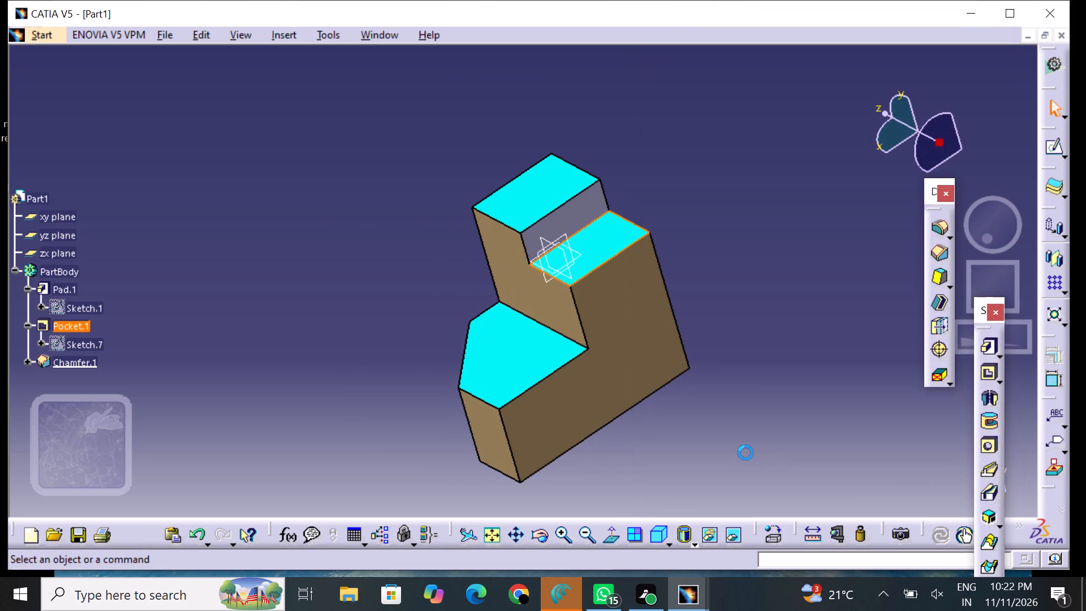
# Set the fill colour of the corner pocket's vertical wall face to tan.
pyautogui.moveTo(363, 289); pyautogui.dragTo(443, 289, button='middle')
pyautogui.moveTo(363, 289); pyautogui.dragTo(446, 289, button='right')
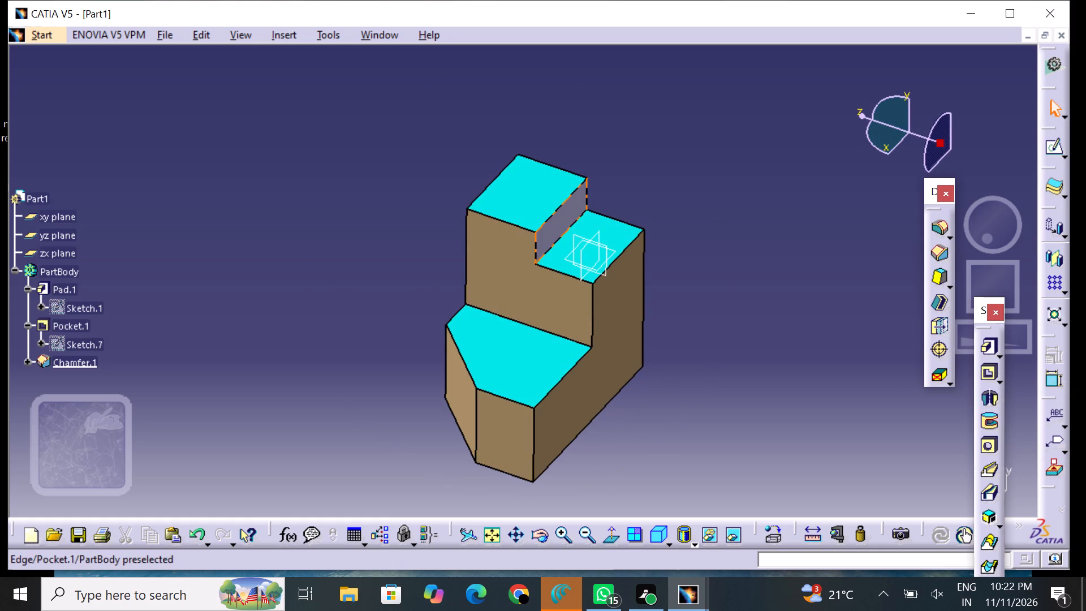
pyautogui.click(562, 222)
pyautogui.rightClick(562, 222)
pyautogui.click(619, 300)
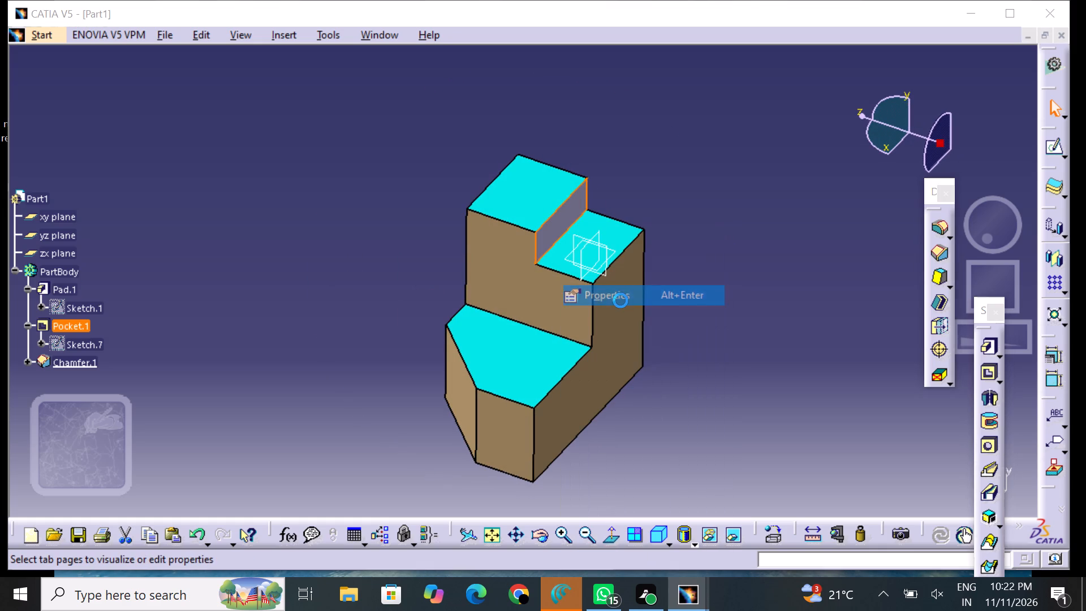
pyautogui.moveTo(707, 115); pyautogui.dragTo(712, 126)
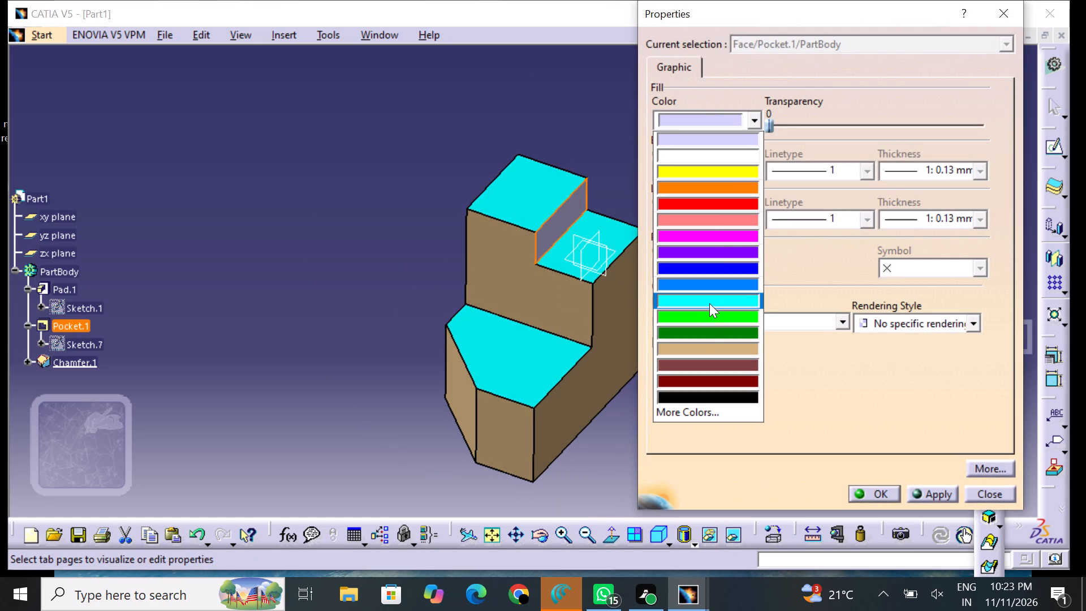
pyautogui.click(718, 351)
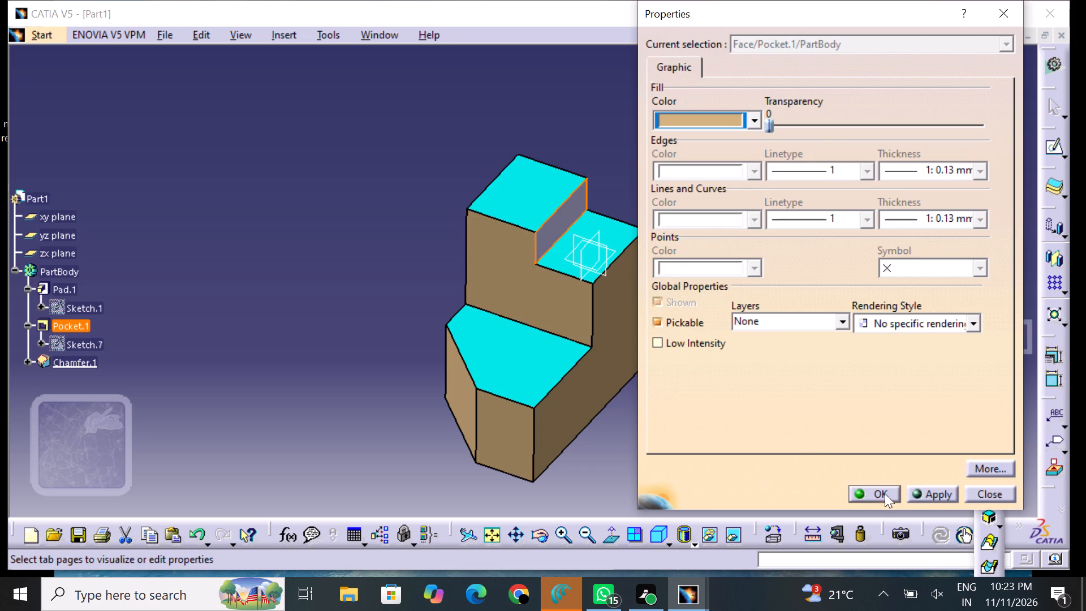
pyautogui.click(885, 493)
pyautogui.click(725, 457)
# Change the fill colour of the corner pocket's horizontal floor face to tan.
pyautogui.moveTo(363, 361); pyautogui.dragTo(363, 364, button='middle')
pyautogui.moveTo(363, 363); pyautogui.dragTo(363, 364, button='right')
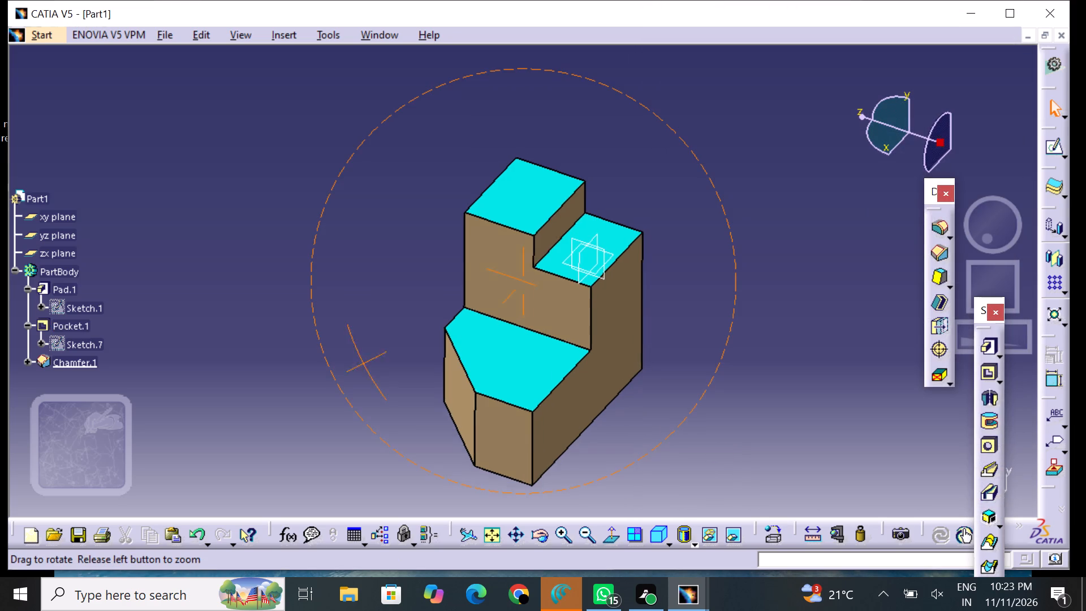
pyautogui.moveTo(363, 364); pyautogui.dragTo(591, 402, button='middle')
pyautogui.moveTo(363, 364); pyautogui.dragTo(591, 402, button='right')
pyautogui.scroll(1, 573, 425)
pyautogui.moveTo(385, 315); pyautogui.dragTo(389, 305, button='middle')
pyautogui.moveTo(386, 315); pyautogui.dragTo(389, 305, button='right')
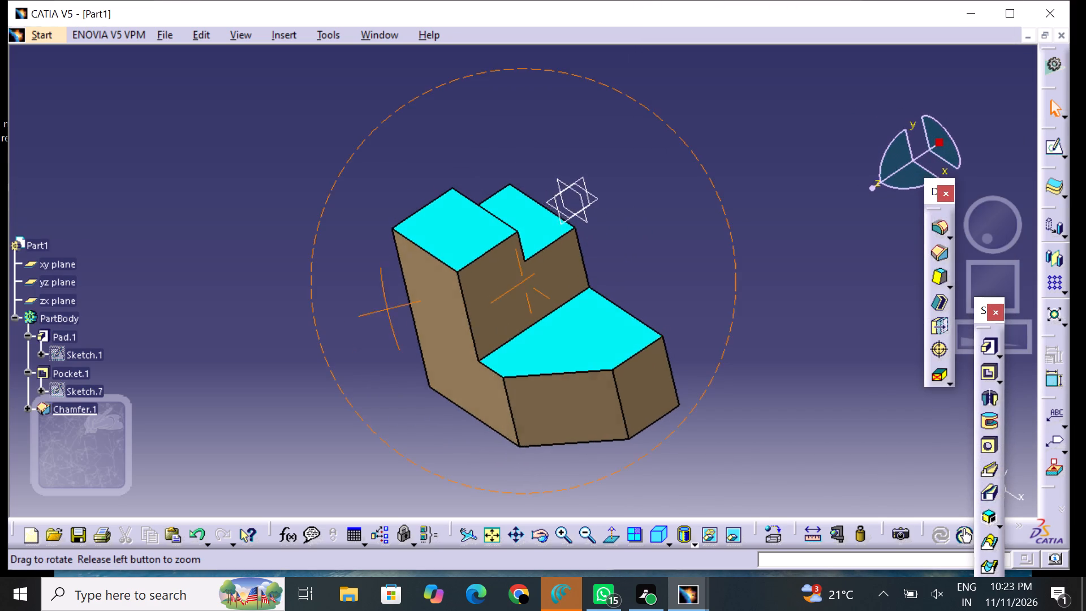
pyautogui.moveTo(389, 305); pyautogui.dragTo(449, 240, button='middle')
pyautogui.moveTo(389, 305); pyautogui.dragTo(450, 239, button='right')
pyautogui.moveTo(492, 174); pyautogui.dragTo(443, 206, button='middle')
pyautogui.moveTo(492, 174); pyautogui.dragTo(443, 206, button='right')
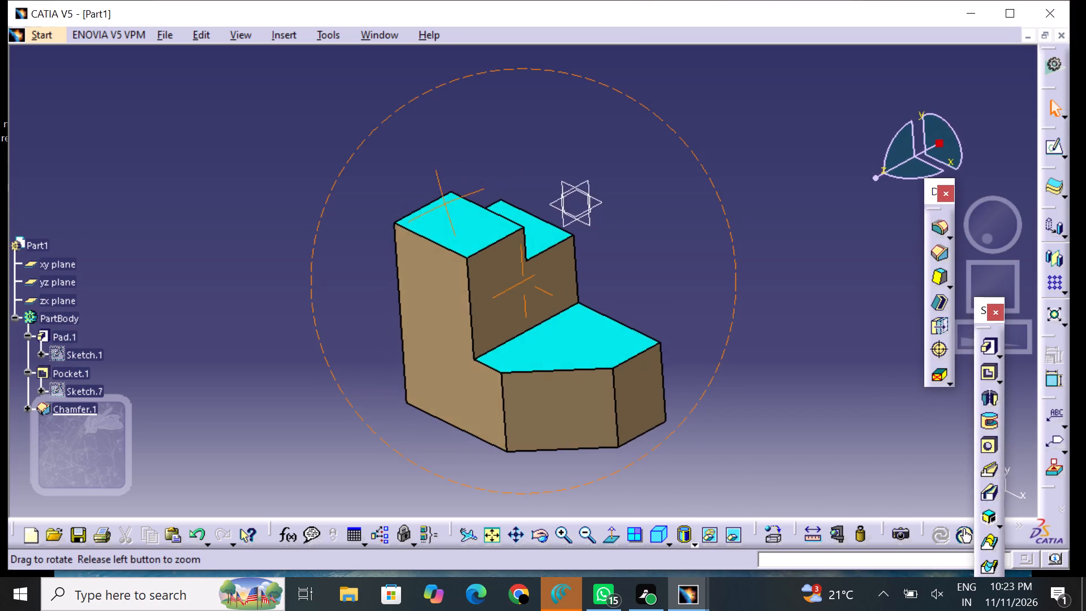
pyautogui.moveTo(443, 206); pyautogui.dragTo(416, 220, button='middle')
pyautogui.moveTo(443, 206); pyautogui.dragTo(400, 226, button='right')
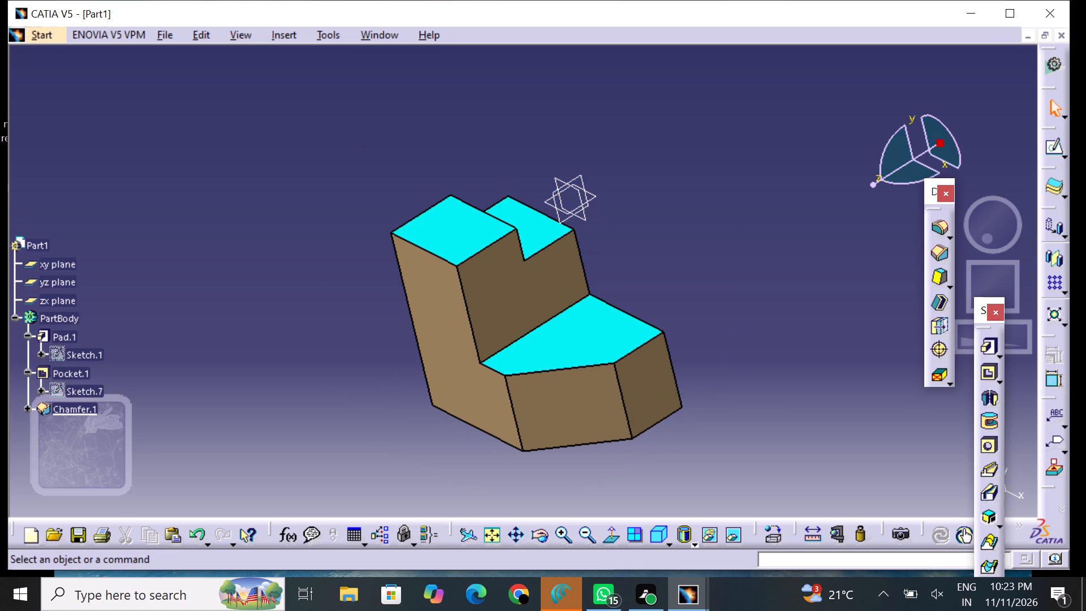
pyautogui.click(541, 238)
pyautogui.rightClick(545, 238)
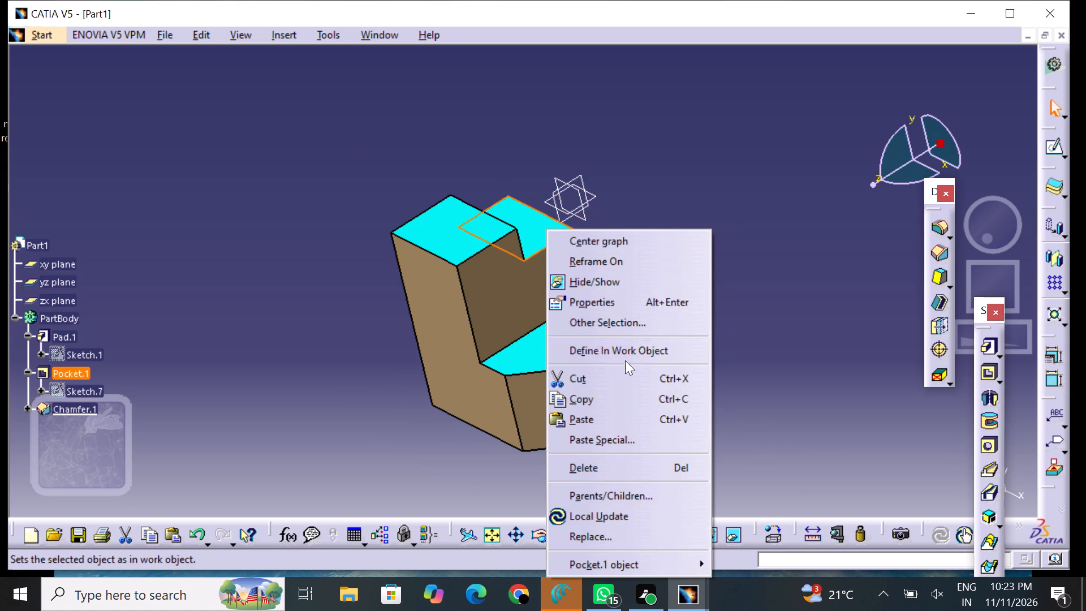
pyautogui.click(636, 299)
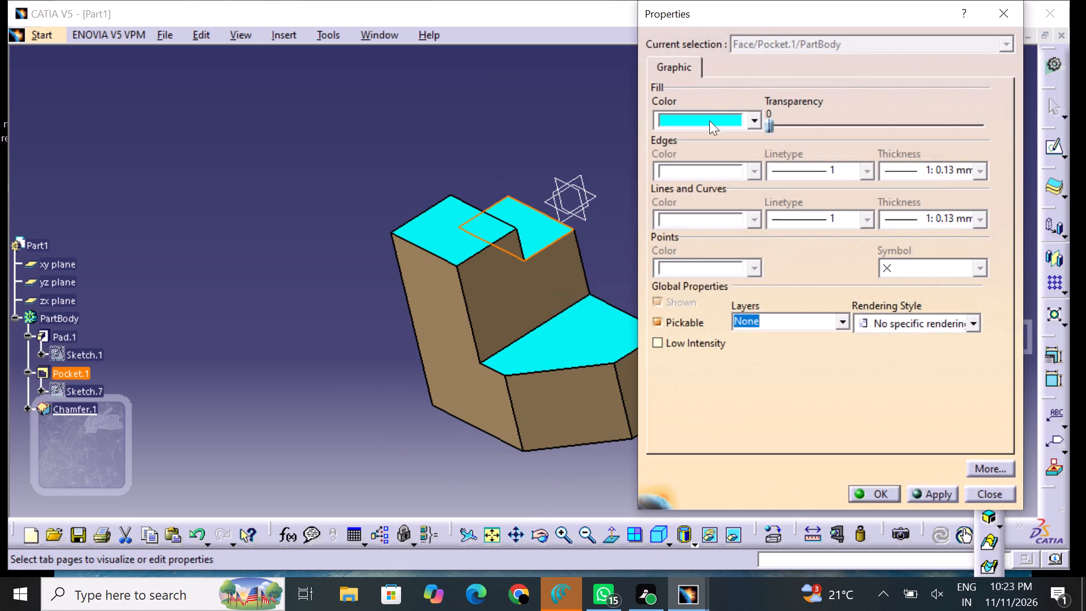
pyautogui.click(709, 120)
pyautogui.click(719, 342)
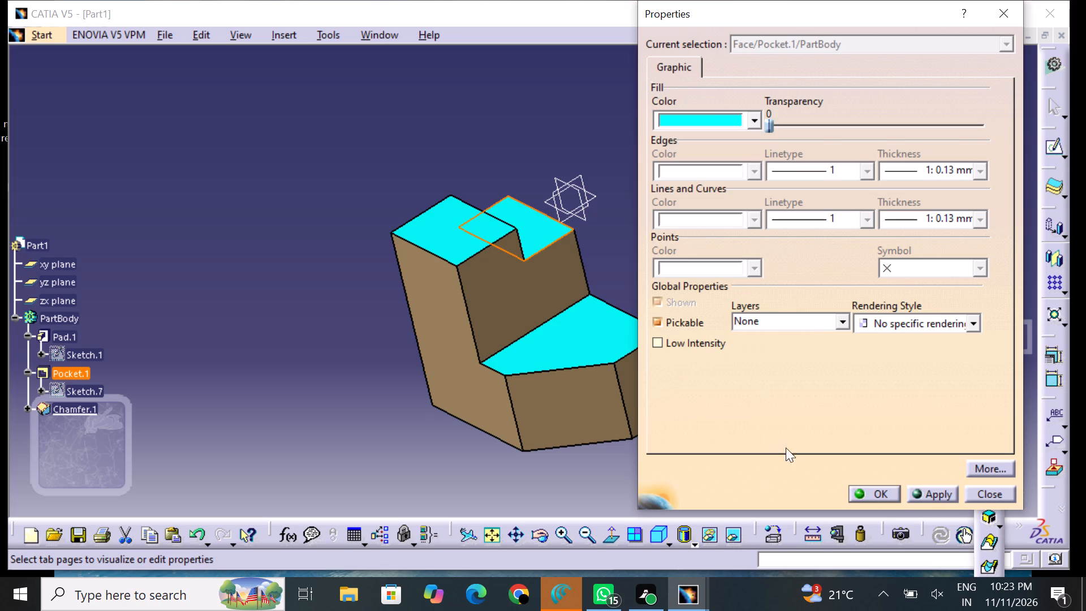
pyautogui.click(887, 498)
pyautogui.click(692, 461)
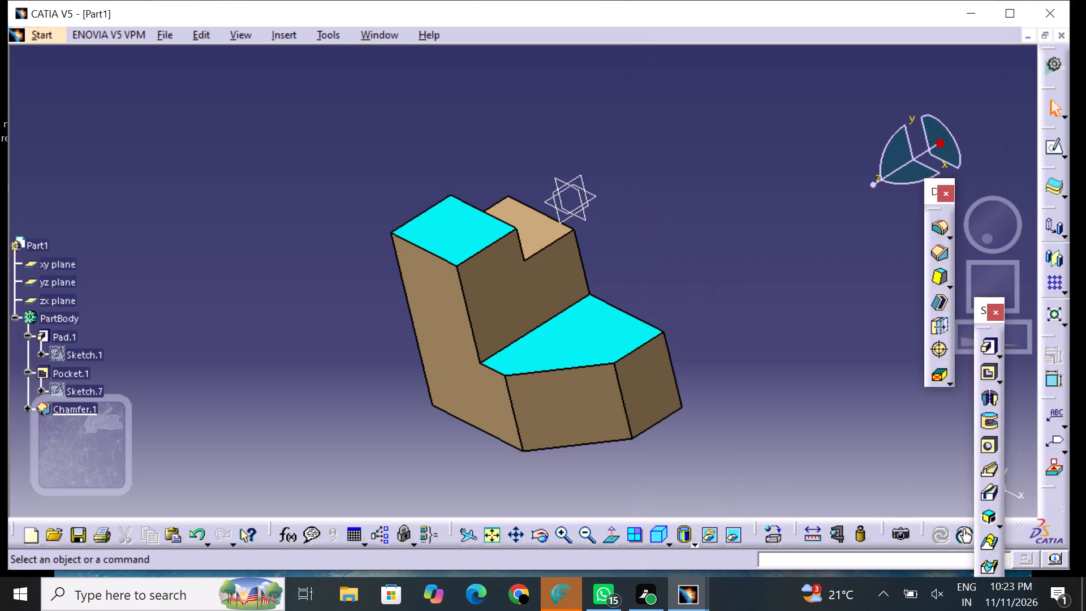
# Change the fill colour of the upright leg's topmost horizontal face to tan.
pyautogui.click(477, 223)
pyautogui.rightClick(477, 223)
pyautogui.click(583, 305)
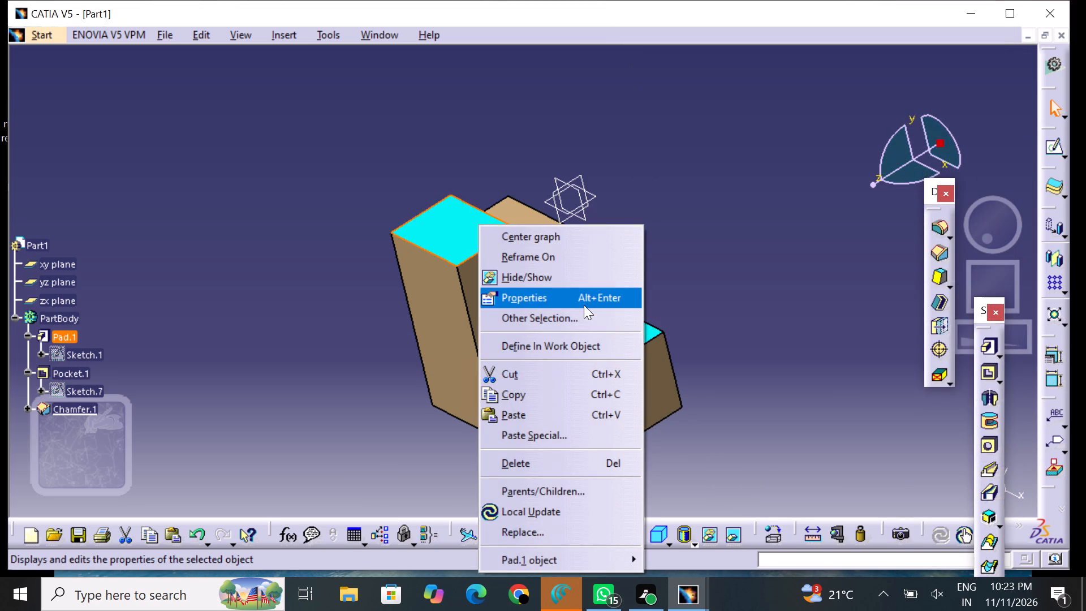
pyautogui.click(691, 120)
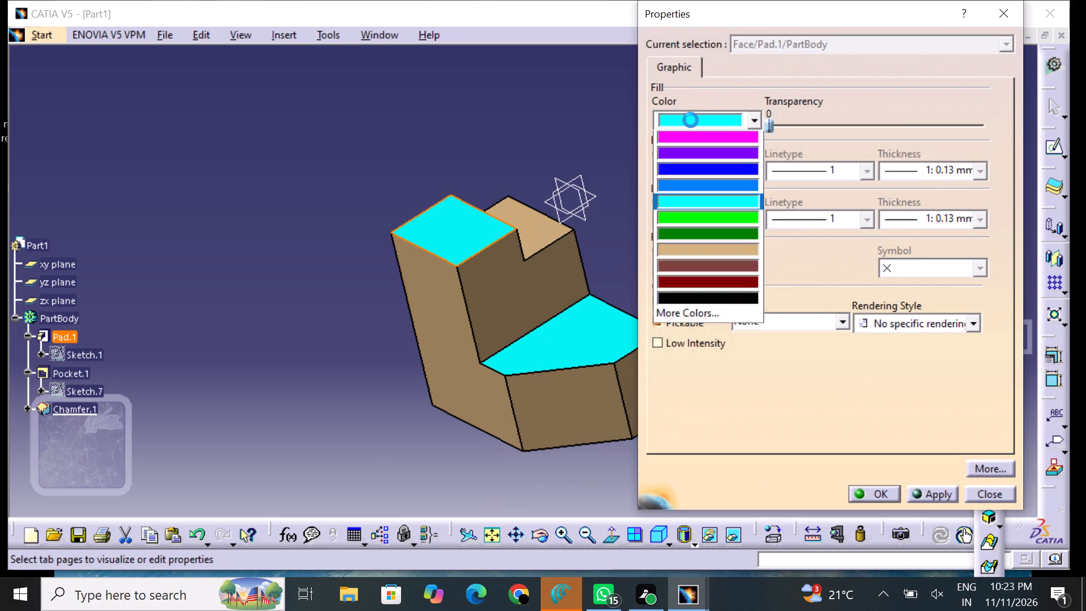
pyautogui.click(718, 348)
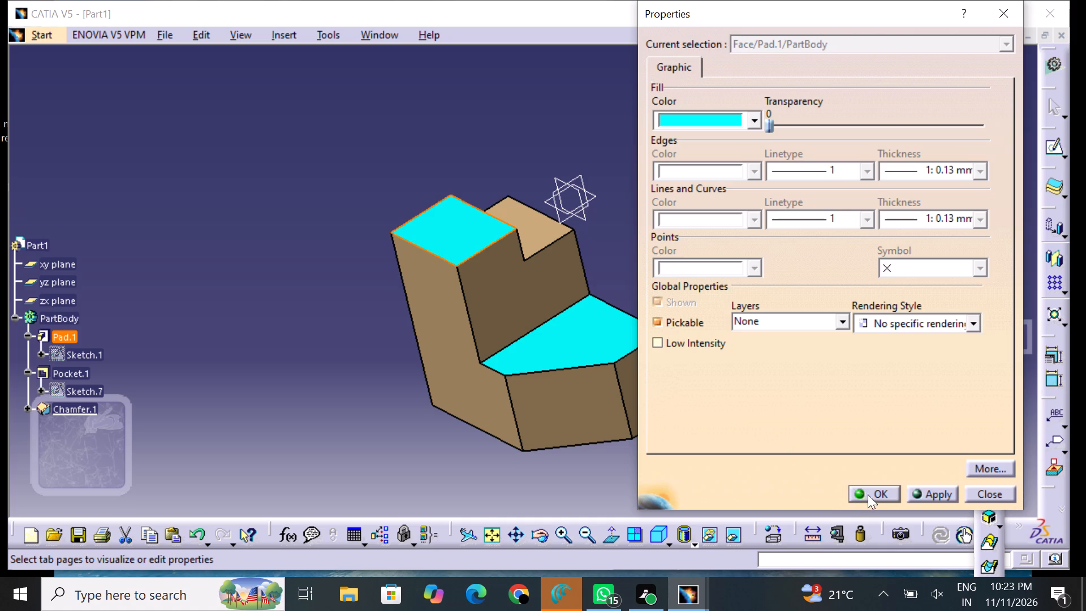
pyautogui.click(868, 493)
pyautogui.click(689, 461)
# Change the fill colour of the lower leg's horizontal top face to tan.
pyautogui.moveTo(386, 421); pyautogui.dragTo(411, 358, button='middle')
pyautogui.moveTo(386, 419); pyautogui.dragTo(411, 358, button='right')
pyautogui.click(558, 329)
pyautogui.rightClick(560, 335)
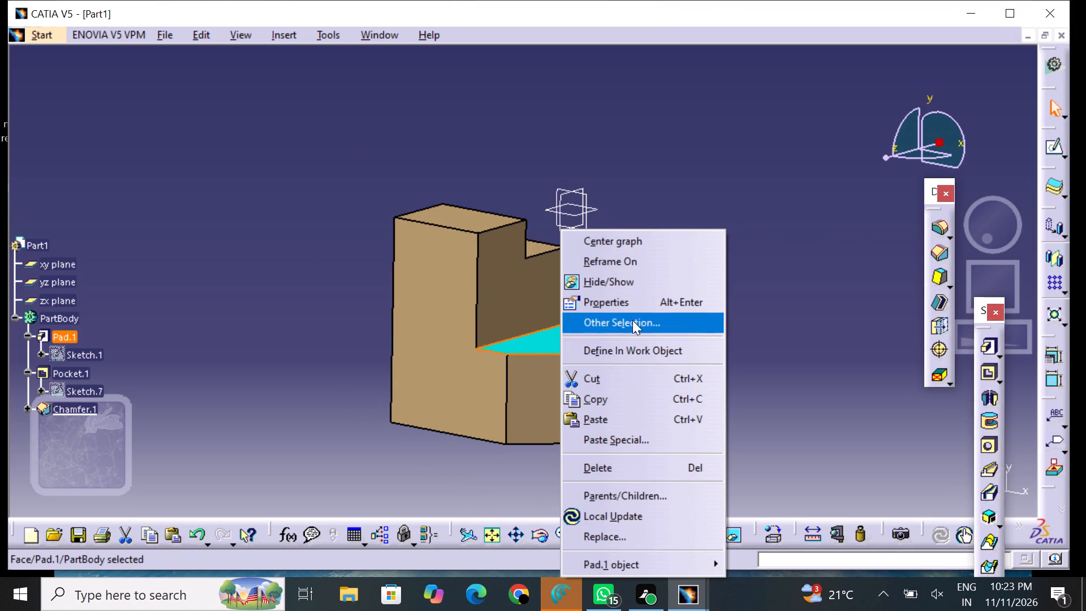
pyautogui.click(636, 307)
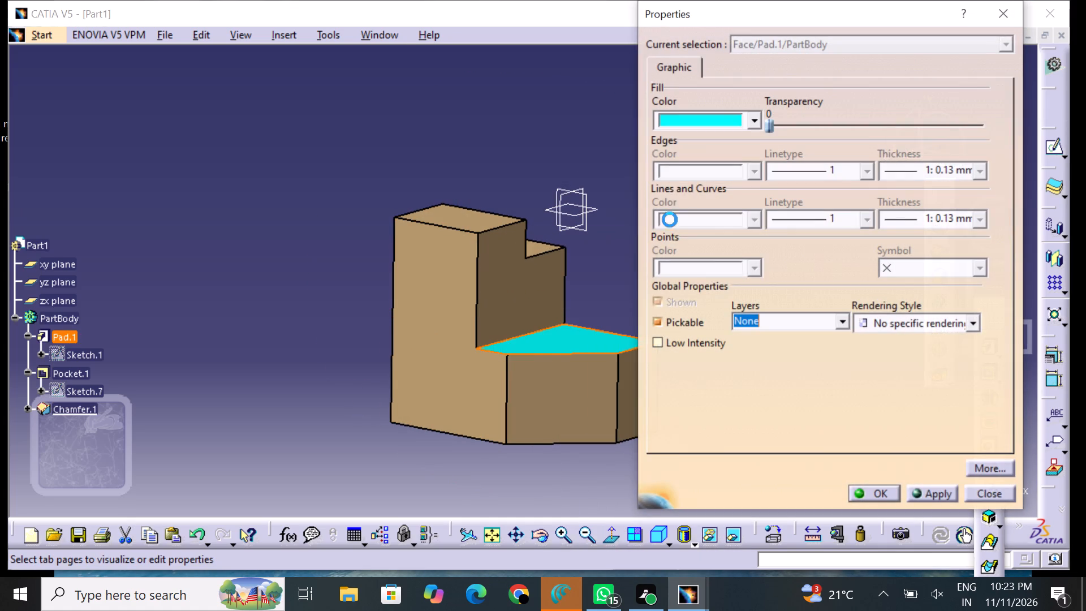
pyautogui.moveTo(701, 122); pyautogui.dragTo(705, 138)
pyautogui.click(735, 350)
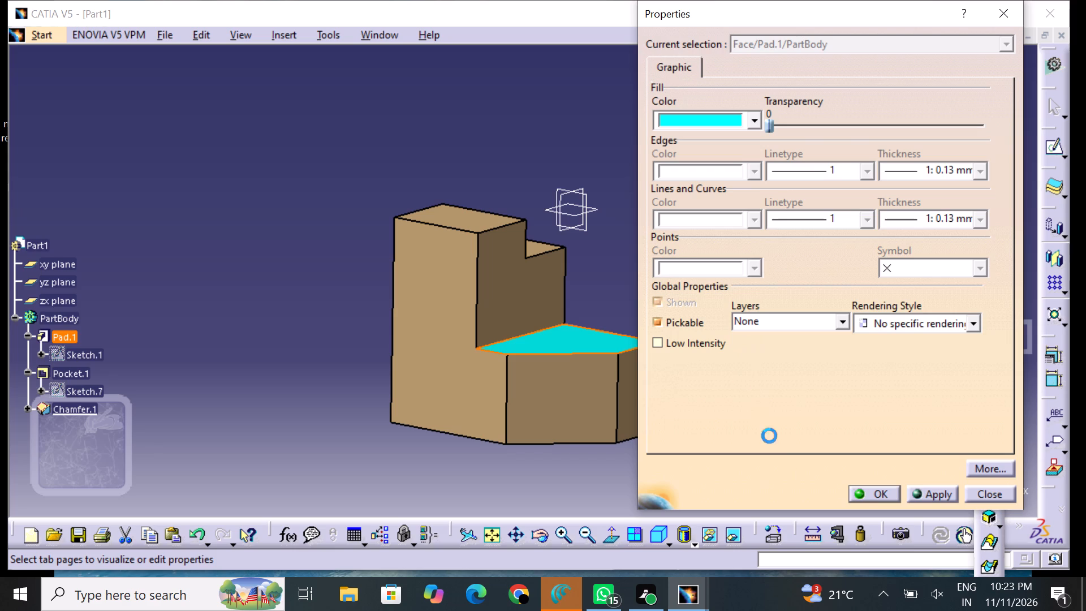
pyautogui.click(875, 504)
pyautogui.click(876, 490)
pyautogui.moveTo(676, 497); pyautogui.dragTo(676, 484)
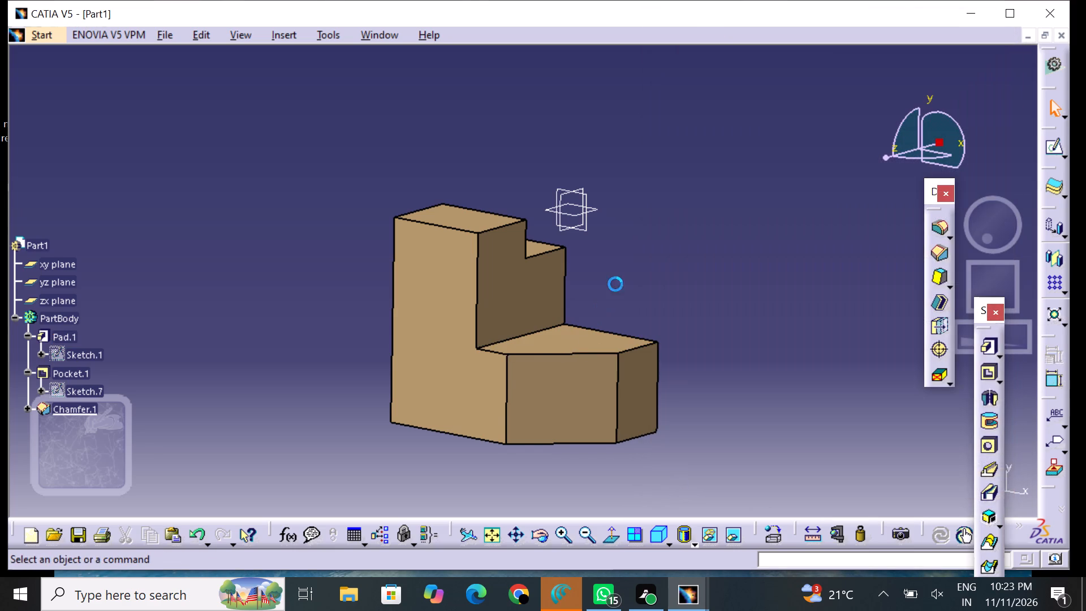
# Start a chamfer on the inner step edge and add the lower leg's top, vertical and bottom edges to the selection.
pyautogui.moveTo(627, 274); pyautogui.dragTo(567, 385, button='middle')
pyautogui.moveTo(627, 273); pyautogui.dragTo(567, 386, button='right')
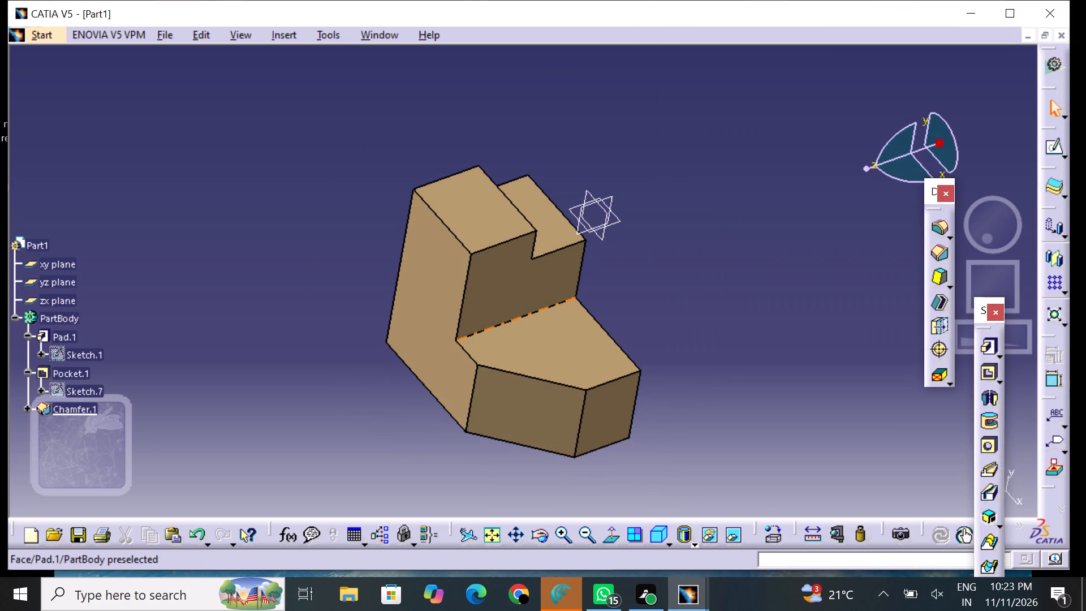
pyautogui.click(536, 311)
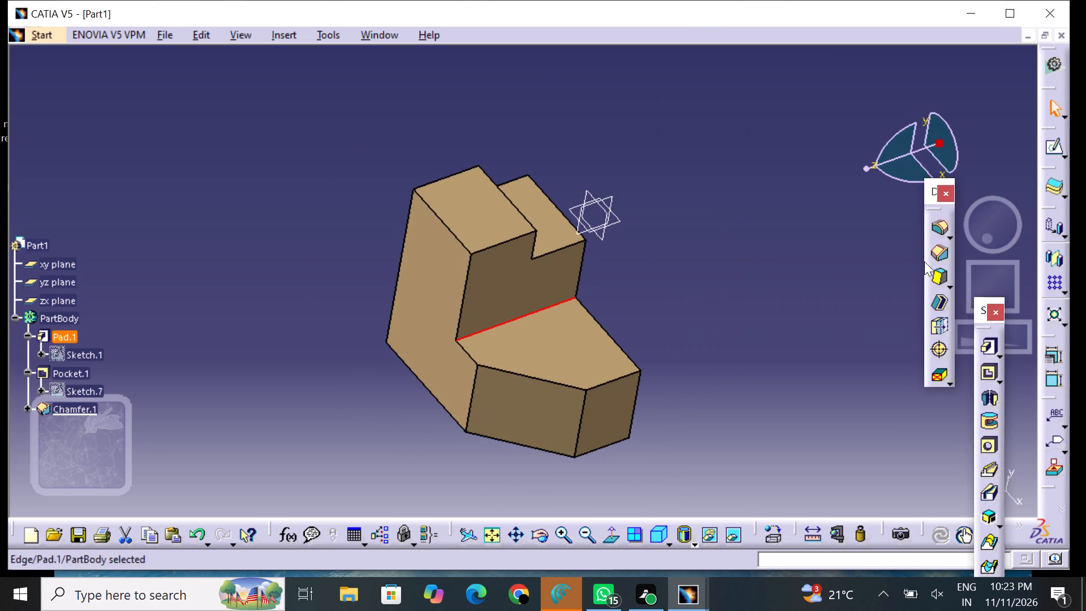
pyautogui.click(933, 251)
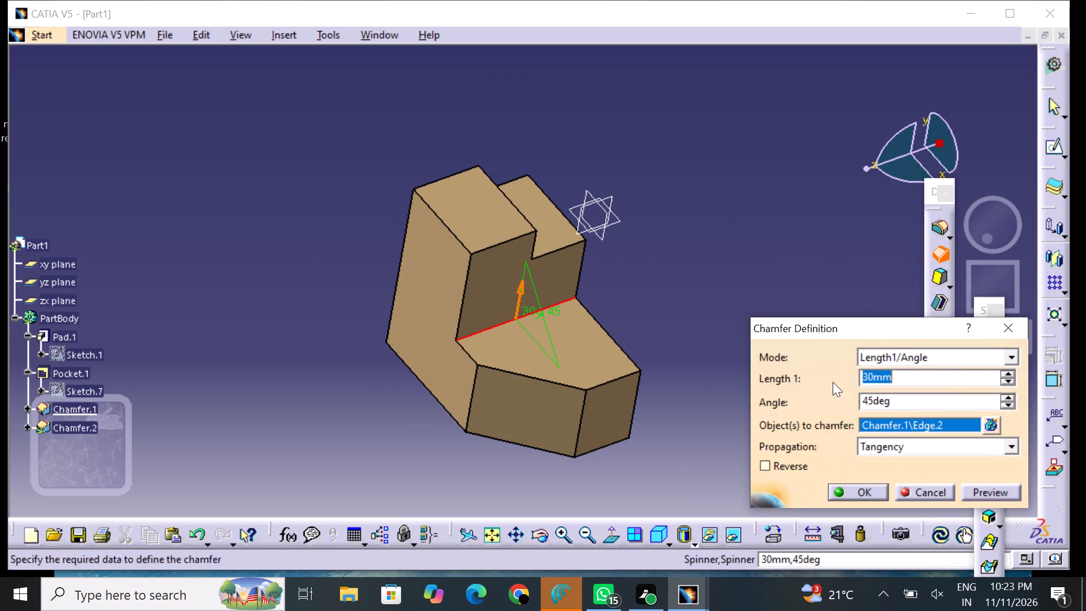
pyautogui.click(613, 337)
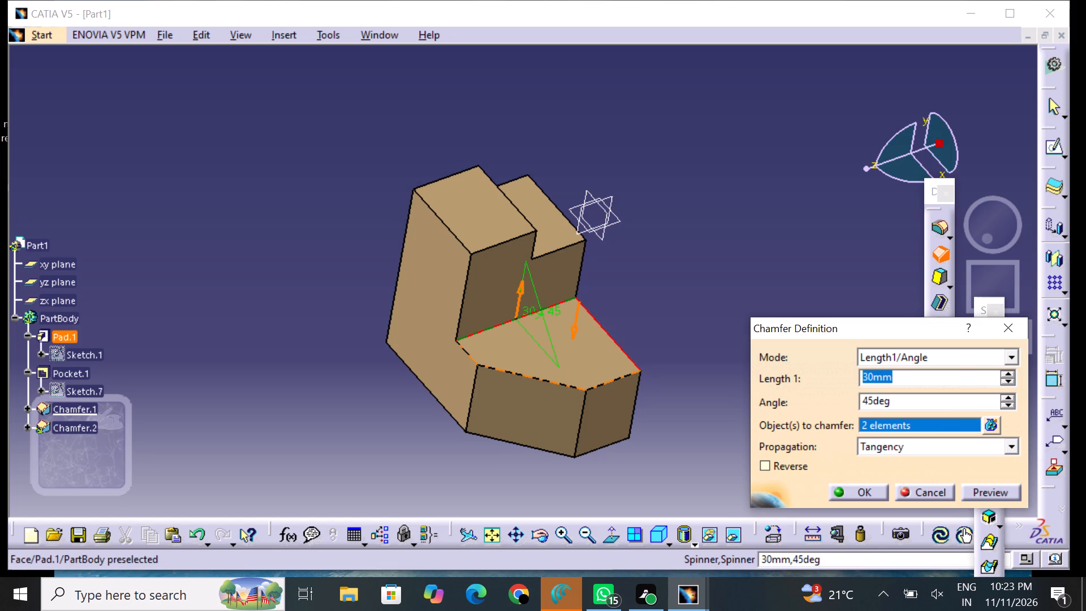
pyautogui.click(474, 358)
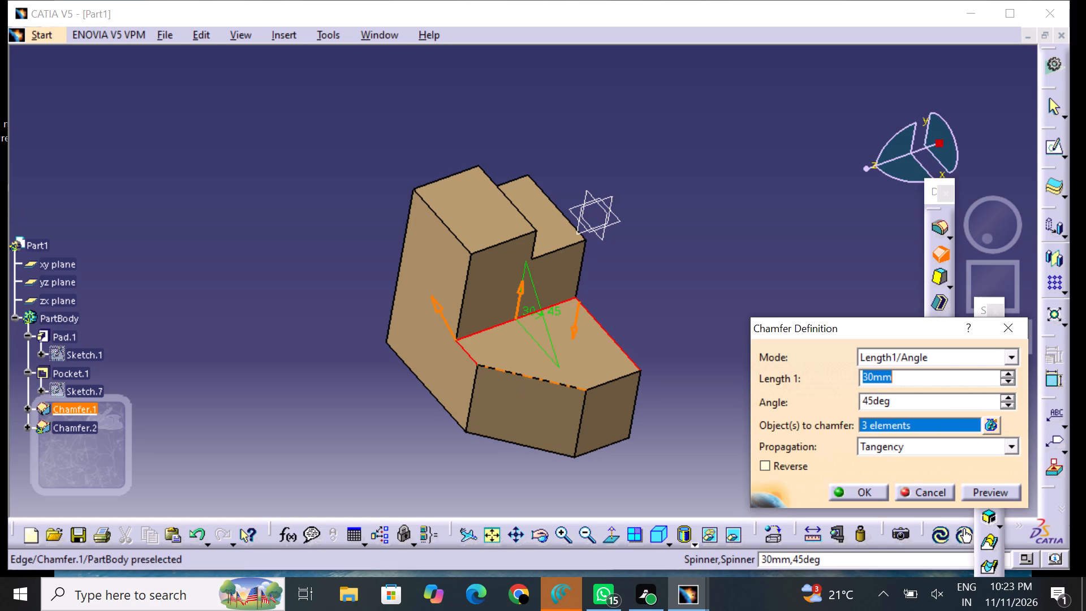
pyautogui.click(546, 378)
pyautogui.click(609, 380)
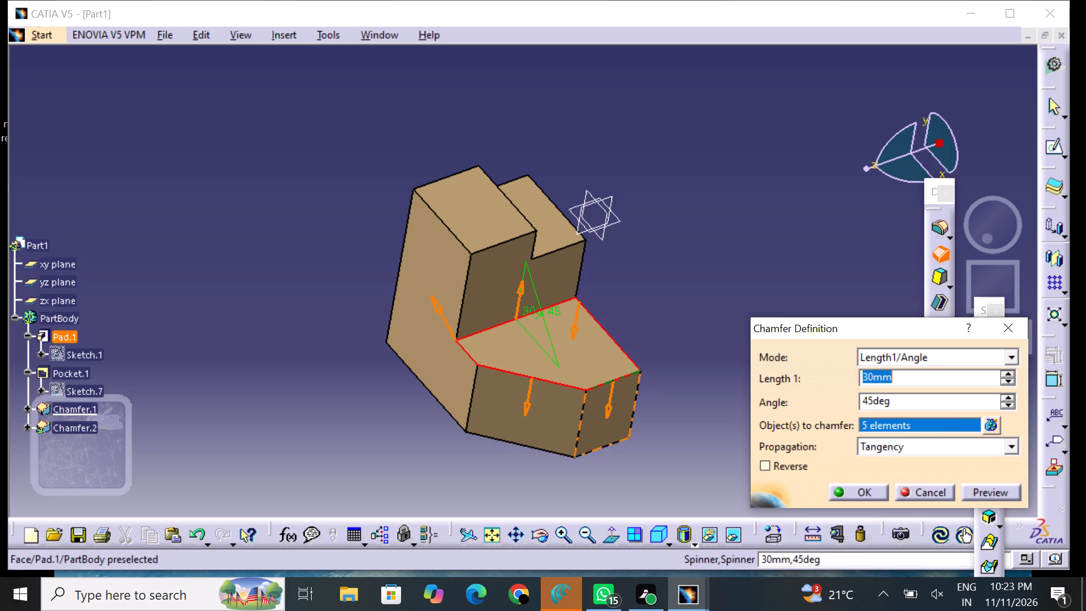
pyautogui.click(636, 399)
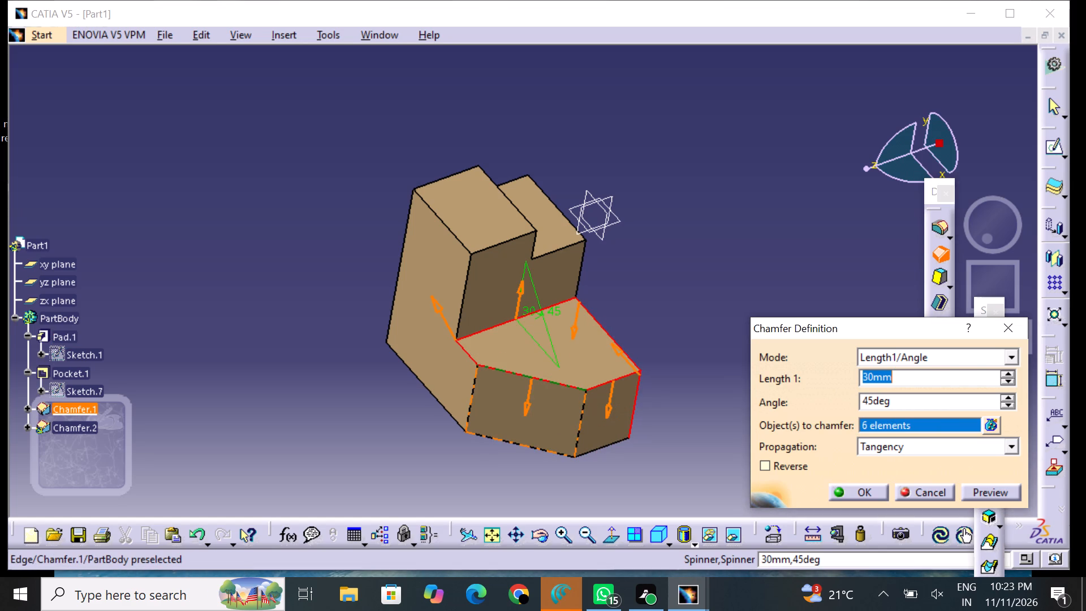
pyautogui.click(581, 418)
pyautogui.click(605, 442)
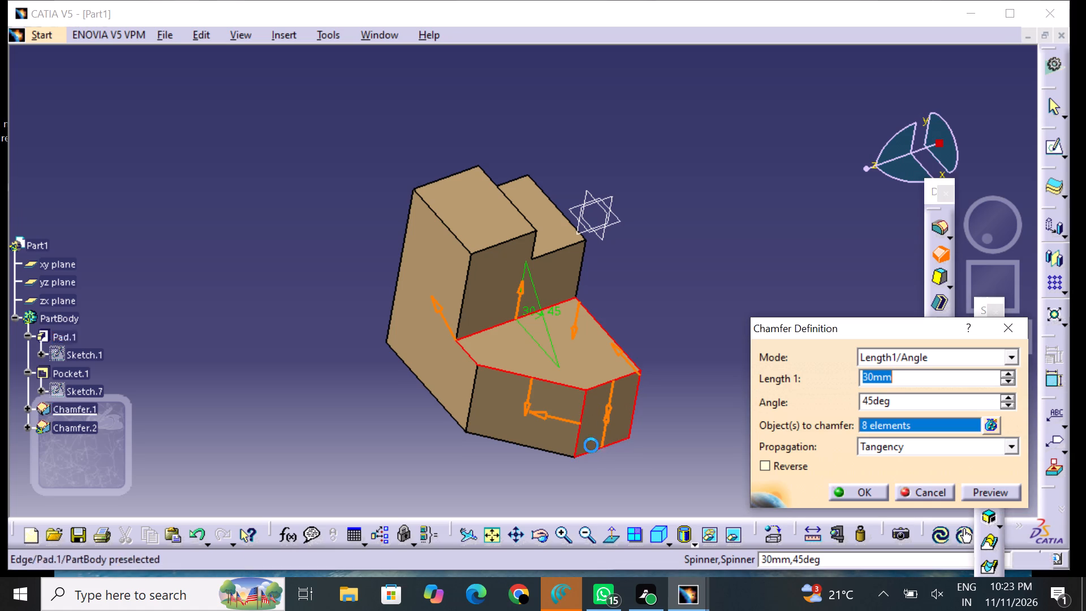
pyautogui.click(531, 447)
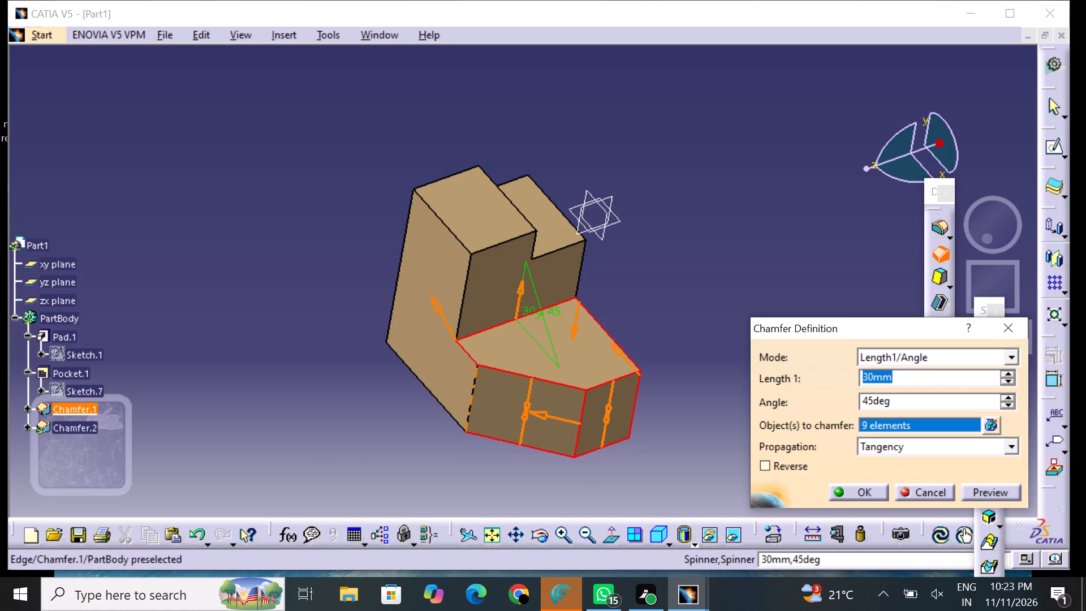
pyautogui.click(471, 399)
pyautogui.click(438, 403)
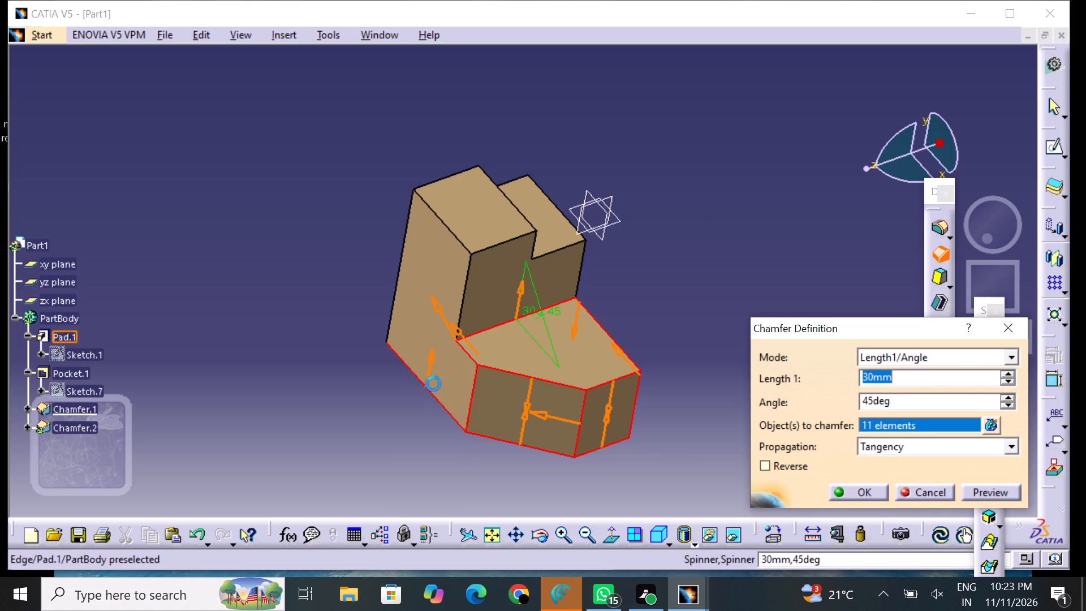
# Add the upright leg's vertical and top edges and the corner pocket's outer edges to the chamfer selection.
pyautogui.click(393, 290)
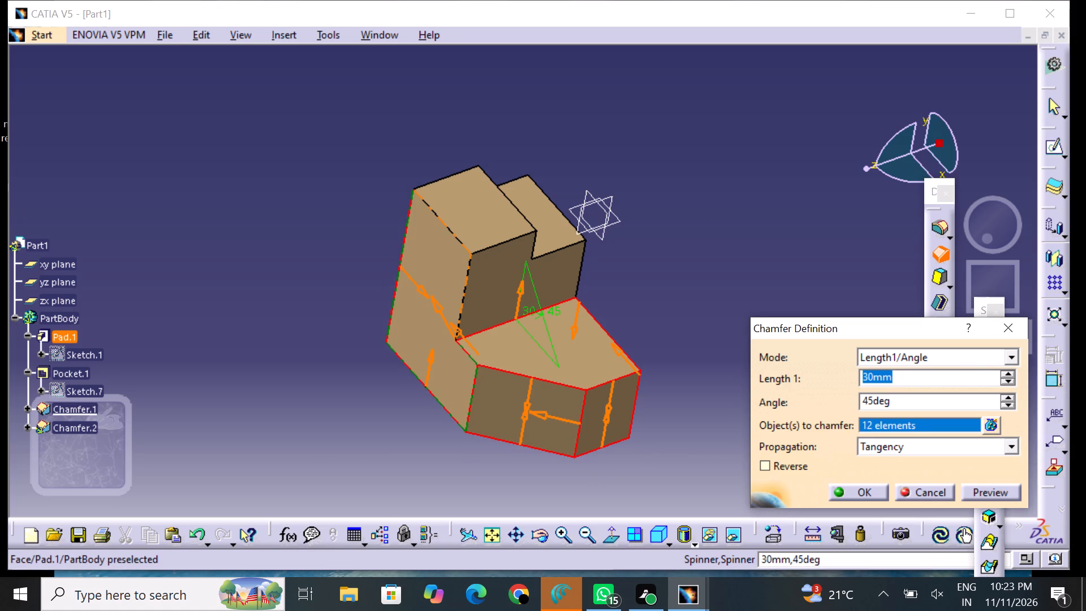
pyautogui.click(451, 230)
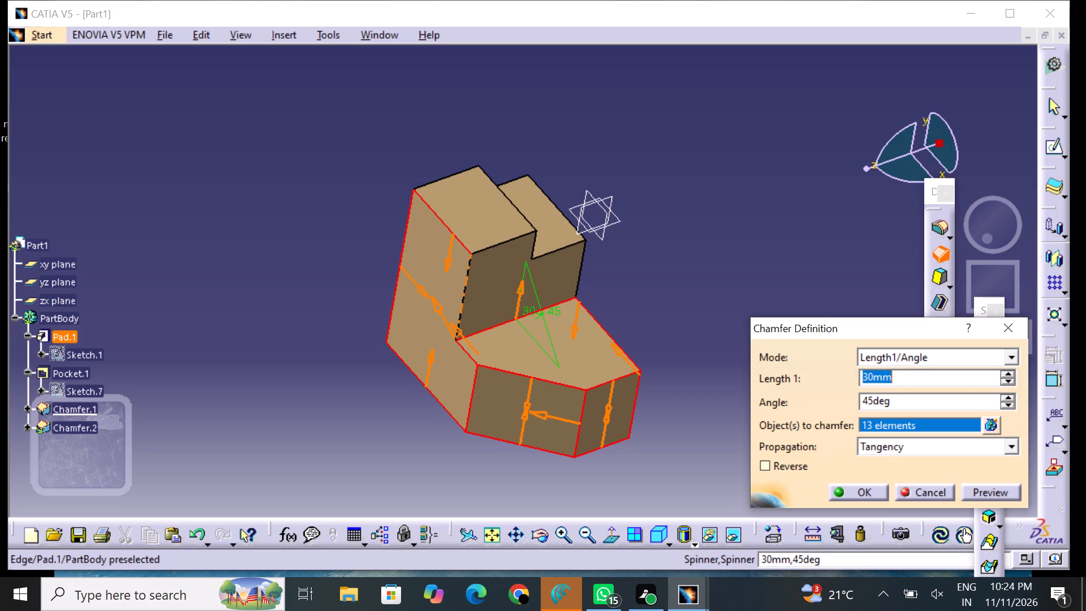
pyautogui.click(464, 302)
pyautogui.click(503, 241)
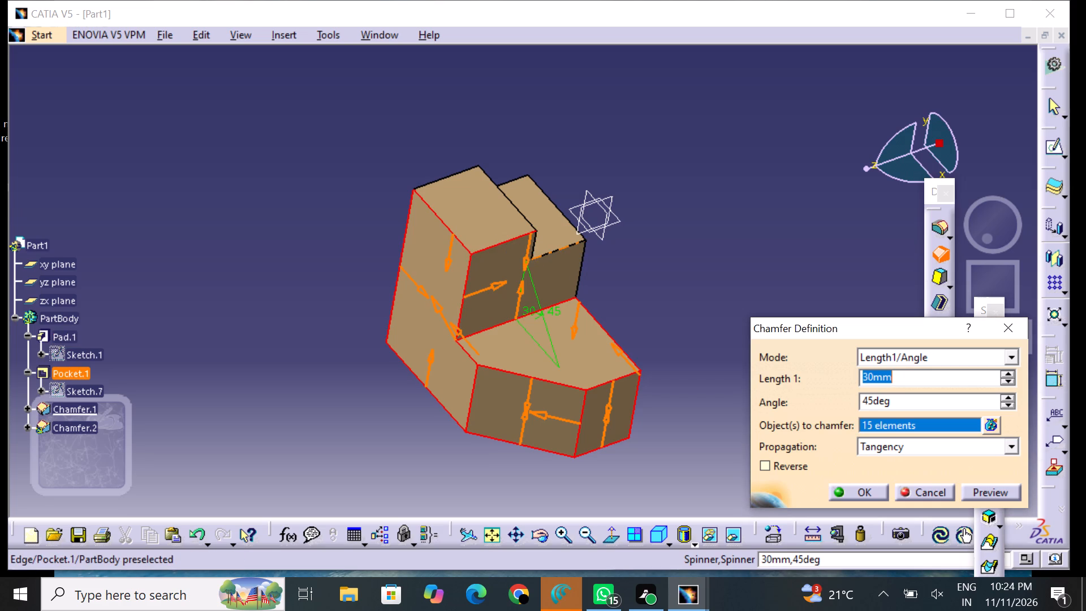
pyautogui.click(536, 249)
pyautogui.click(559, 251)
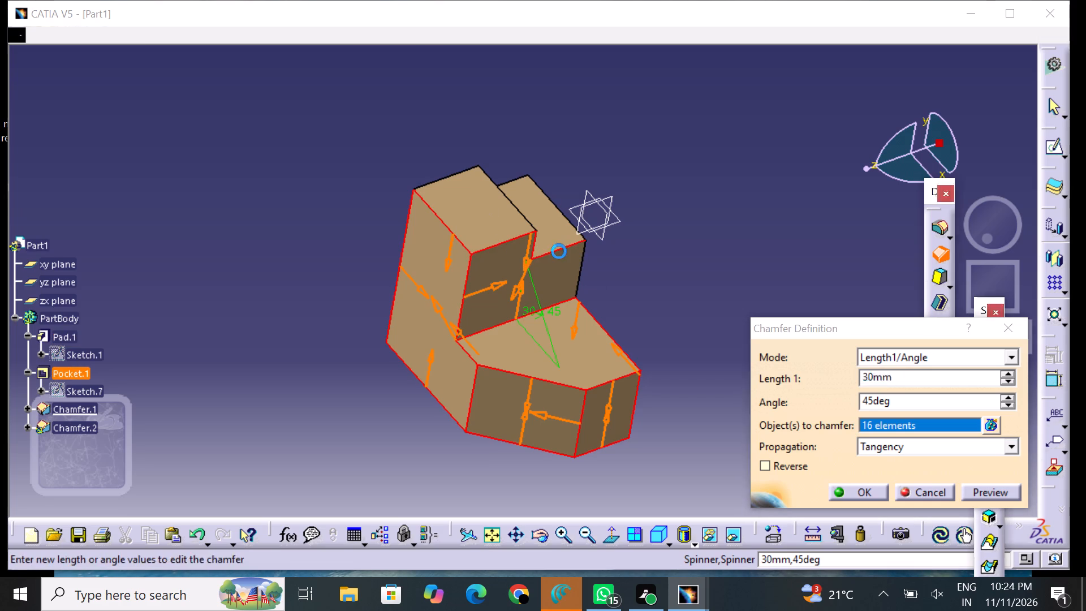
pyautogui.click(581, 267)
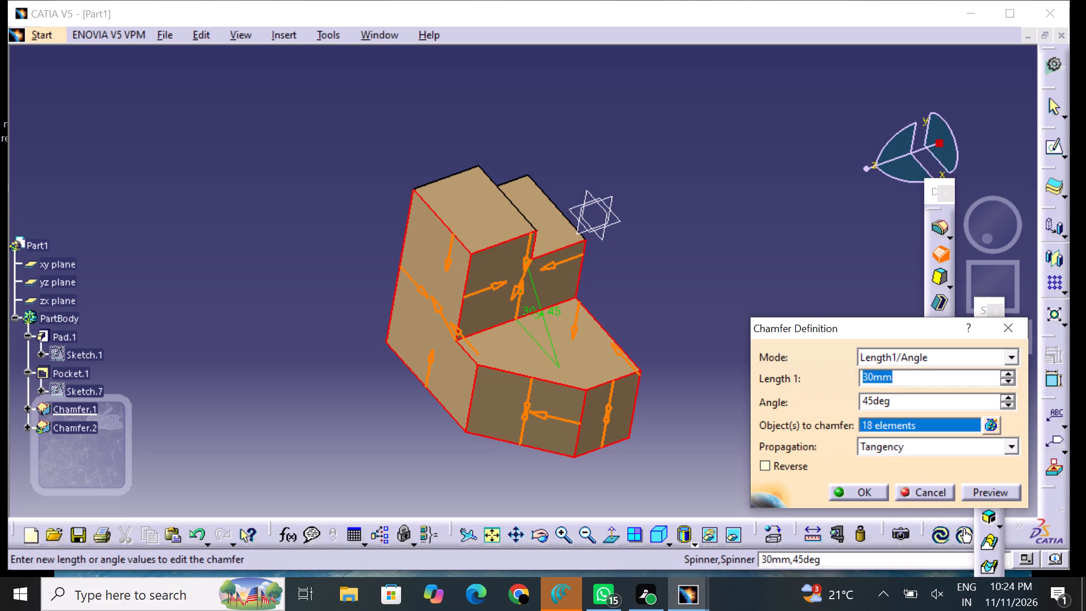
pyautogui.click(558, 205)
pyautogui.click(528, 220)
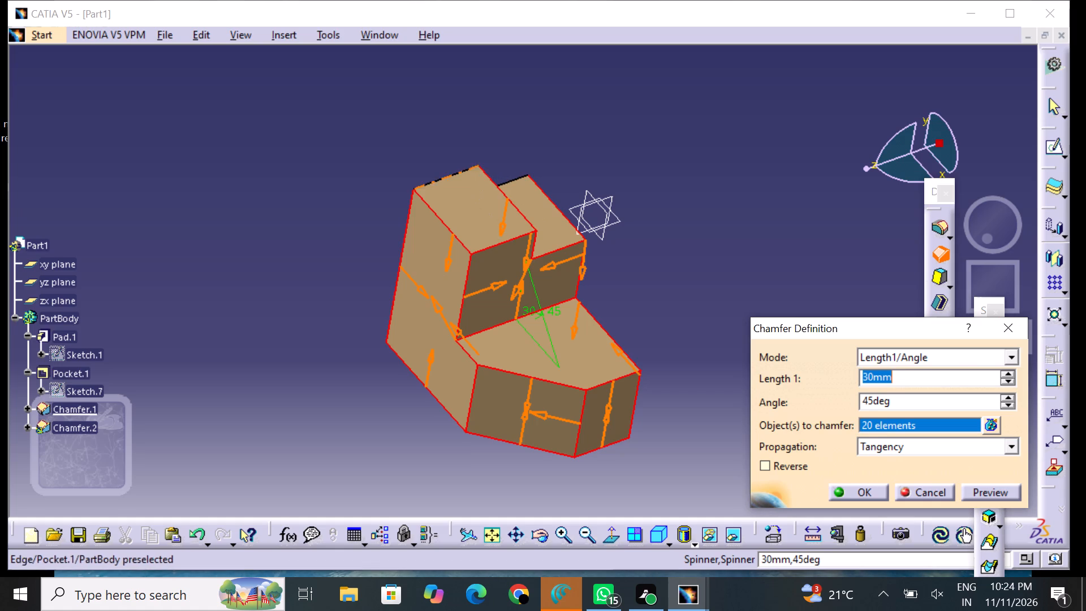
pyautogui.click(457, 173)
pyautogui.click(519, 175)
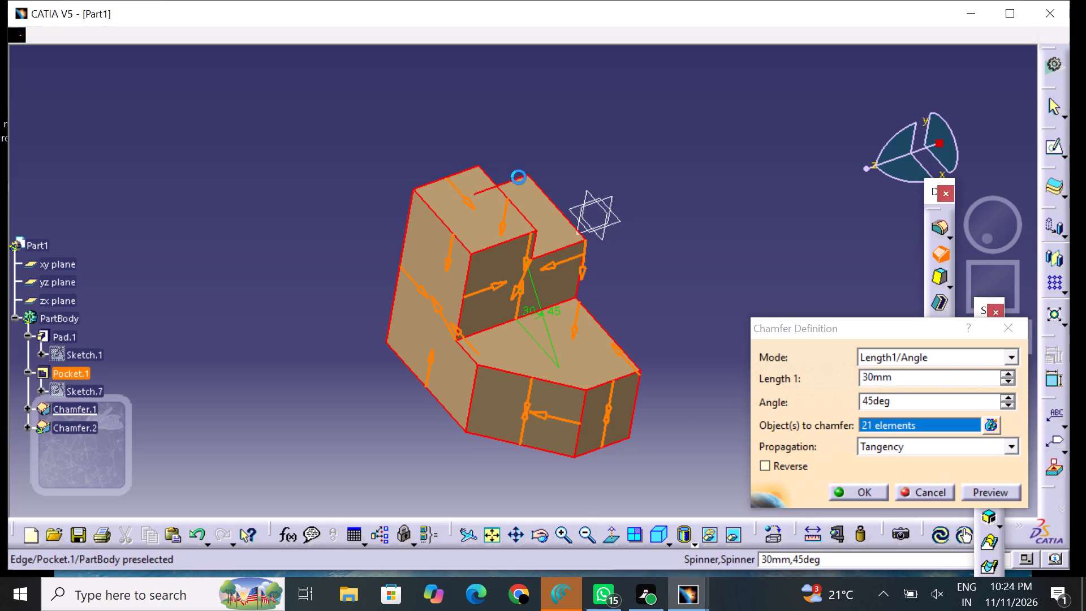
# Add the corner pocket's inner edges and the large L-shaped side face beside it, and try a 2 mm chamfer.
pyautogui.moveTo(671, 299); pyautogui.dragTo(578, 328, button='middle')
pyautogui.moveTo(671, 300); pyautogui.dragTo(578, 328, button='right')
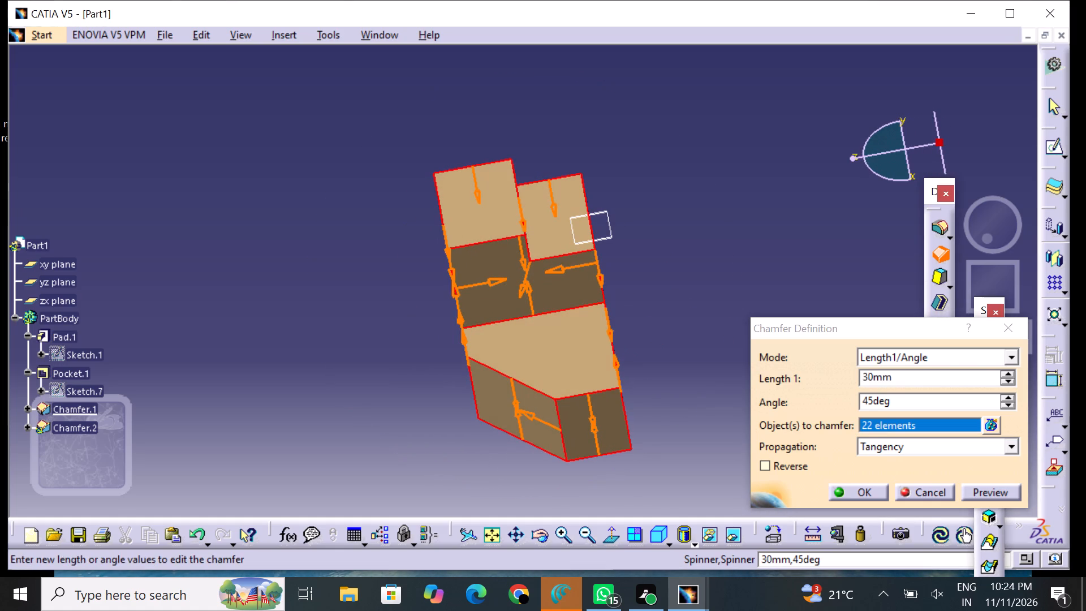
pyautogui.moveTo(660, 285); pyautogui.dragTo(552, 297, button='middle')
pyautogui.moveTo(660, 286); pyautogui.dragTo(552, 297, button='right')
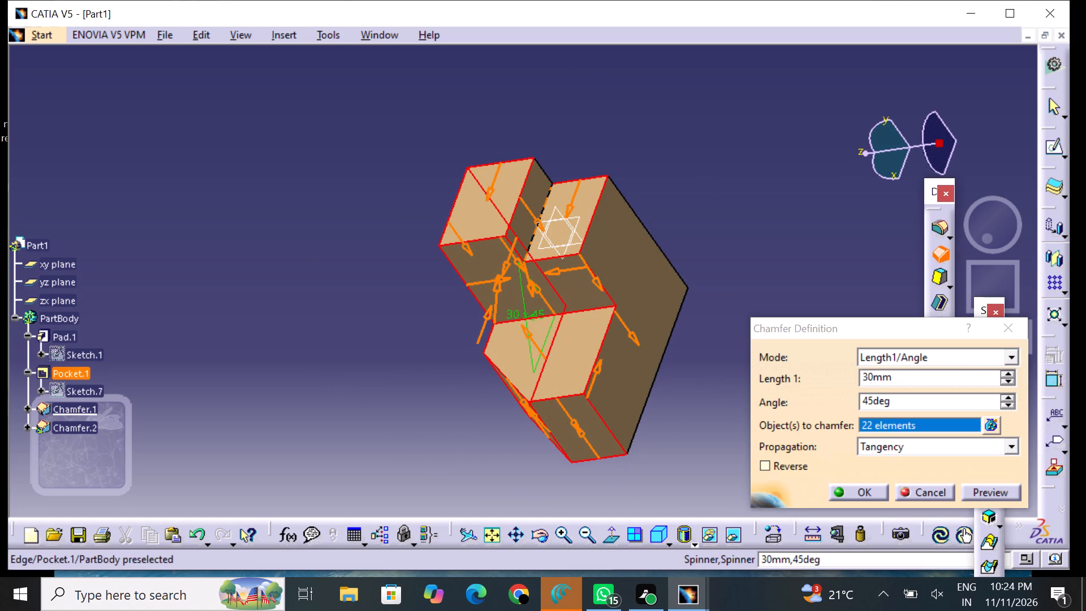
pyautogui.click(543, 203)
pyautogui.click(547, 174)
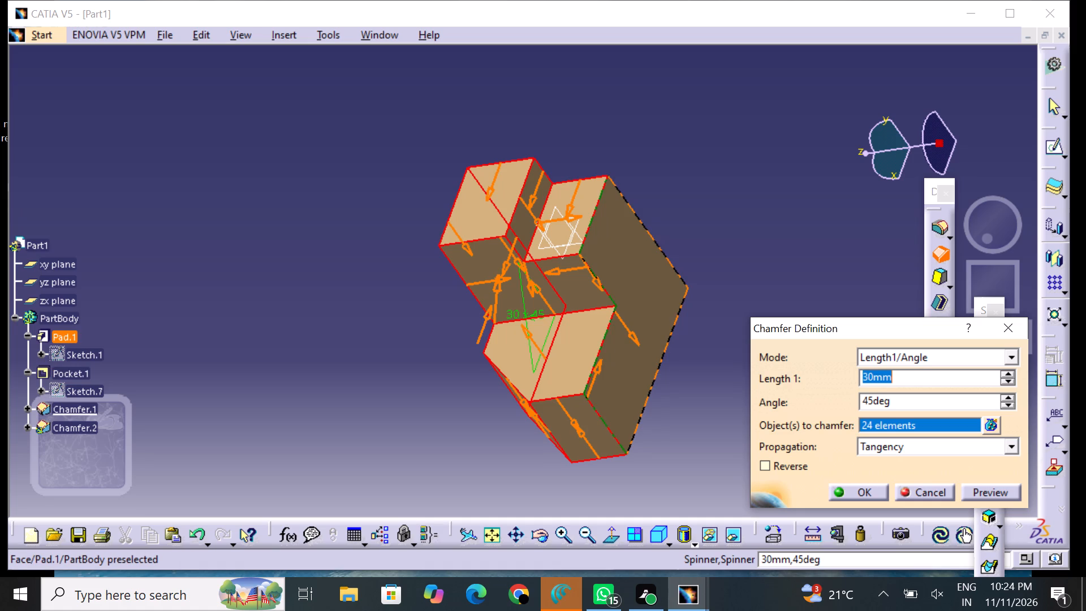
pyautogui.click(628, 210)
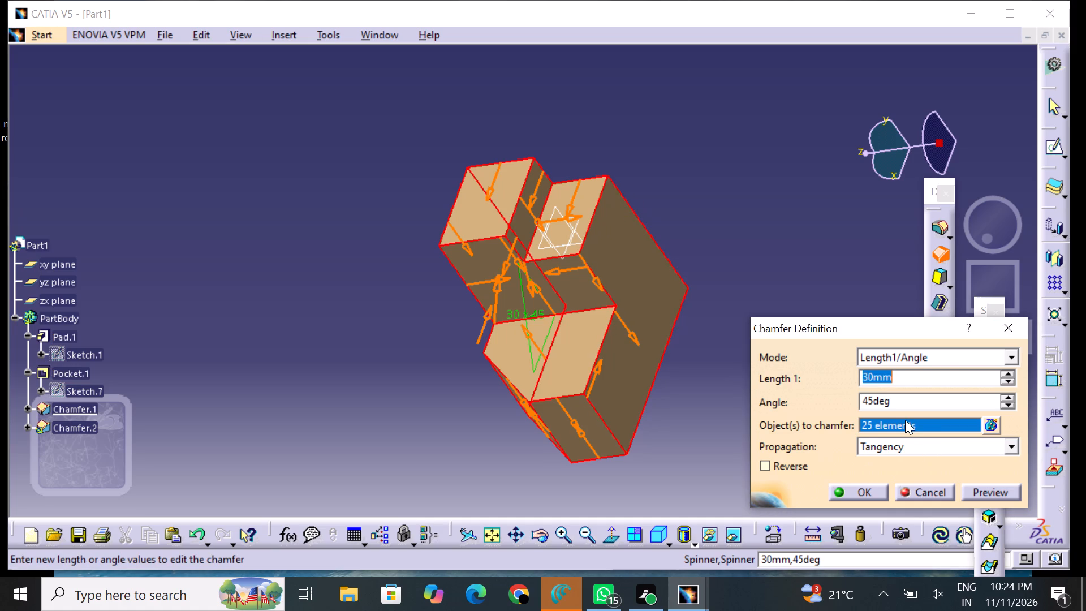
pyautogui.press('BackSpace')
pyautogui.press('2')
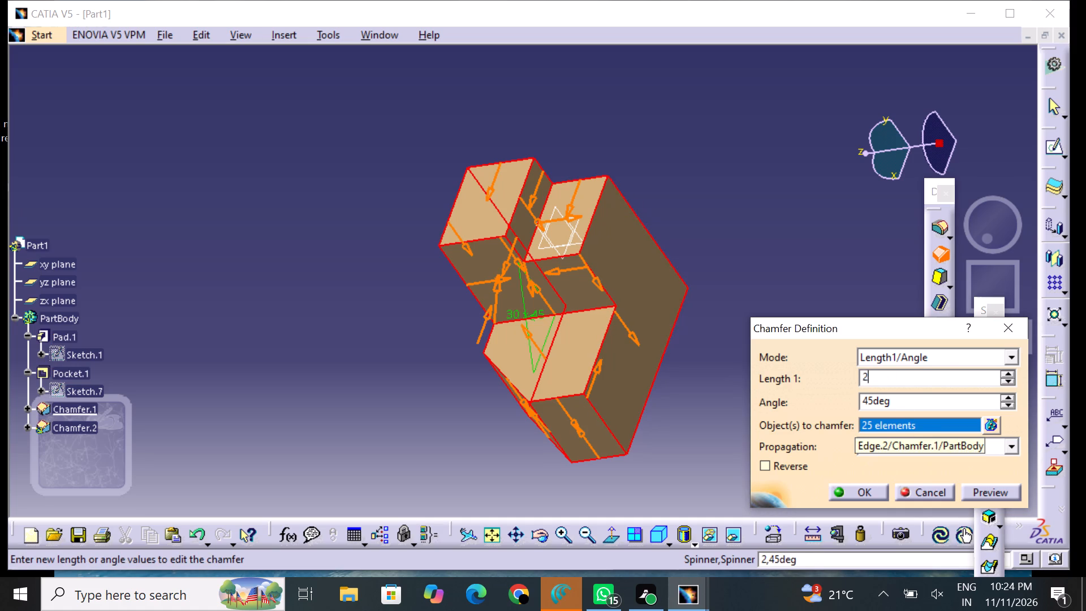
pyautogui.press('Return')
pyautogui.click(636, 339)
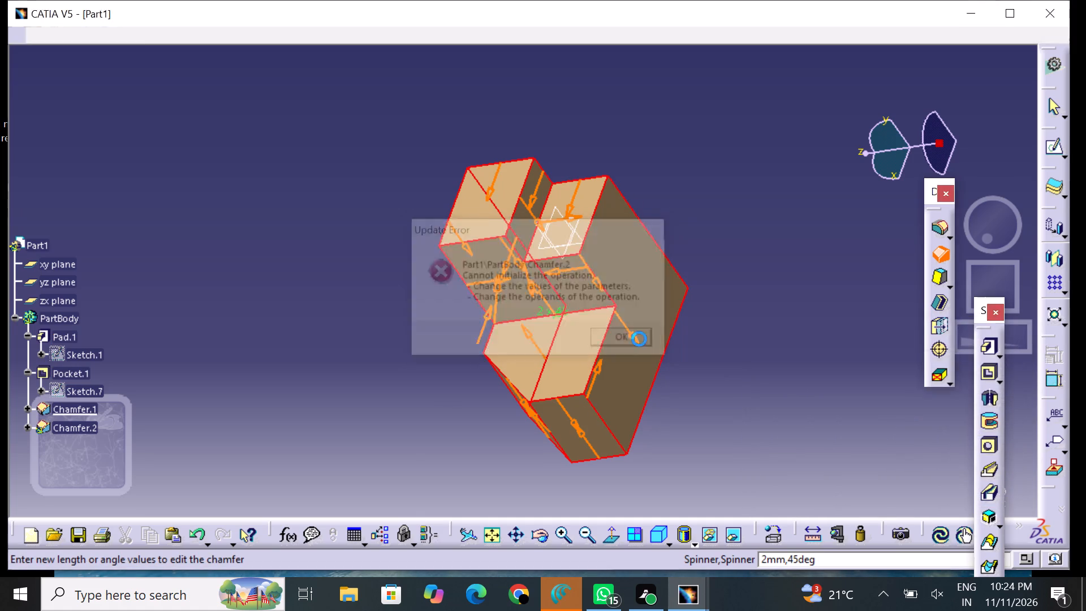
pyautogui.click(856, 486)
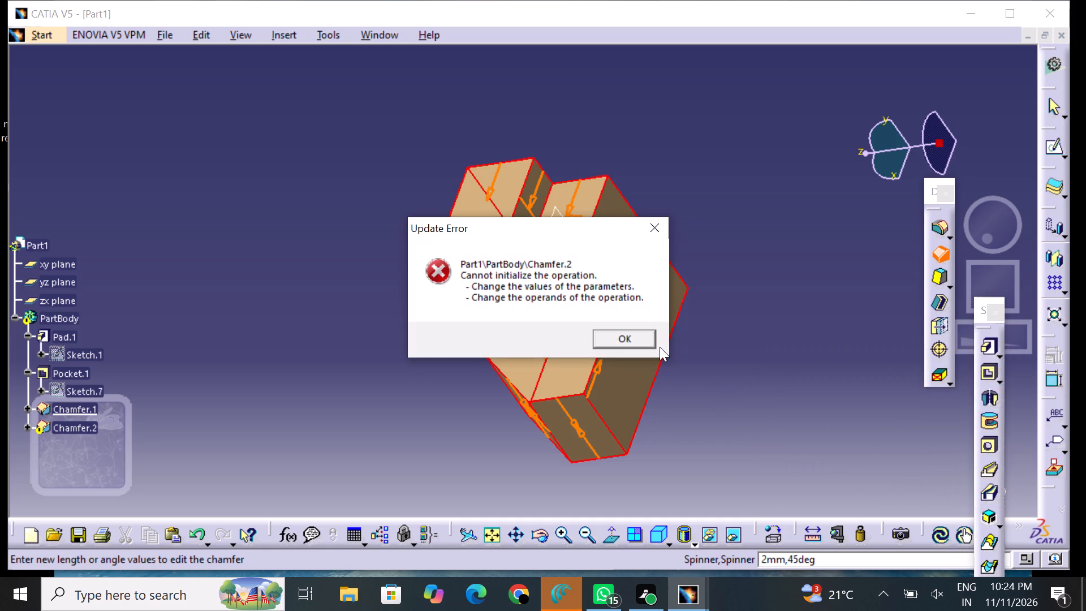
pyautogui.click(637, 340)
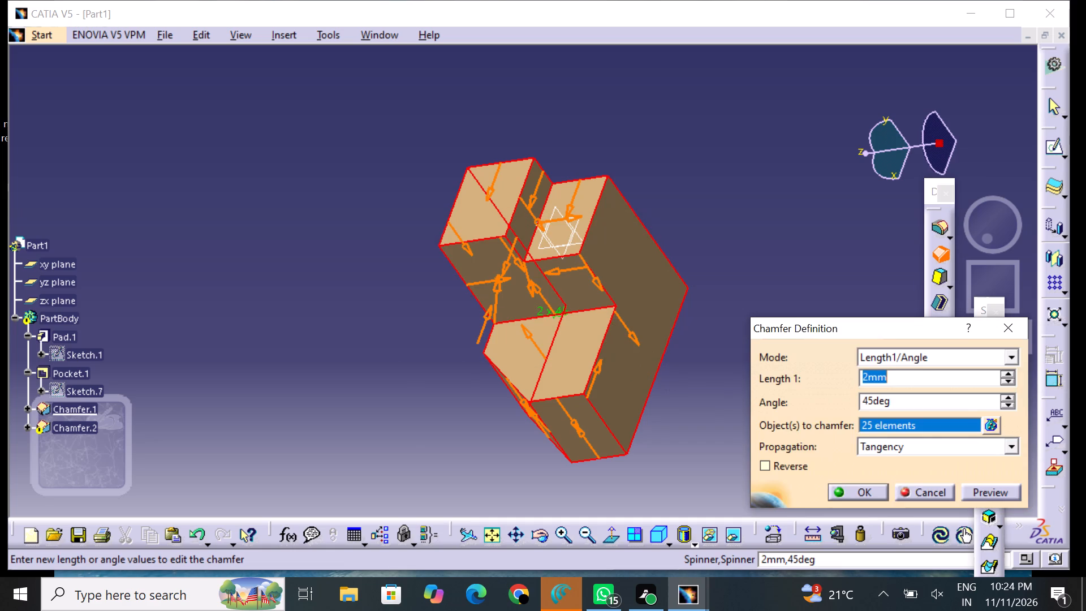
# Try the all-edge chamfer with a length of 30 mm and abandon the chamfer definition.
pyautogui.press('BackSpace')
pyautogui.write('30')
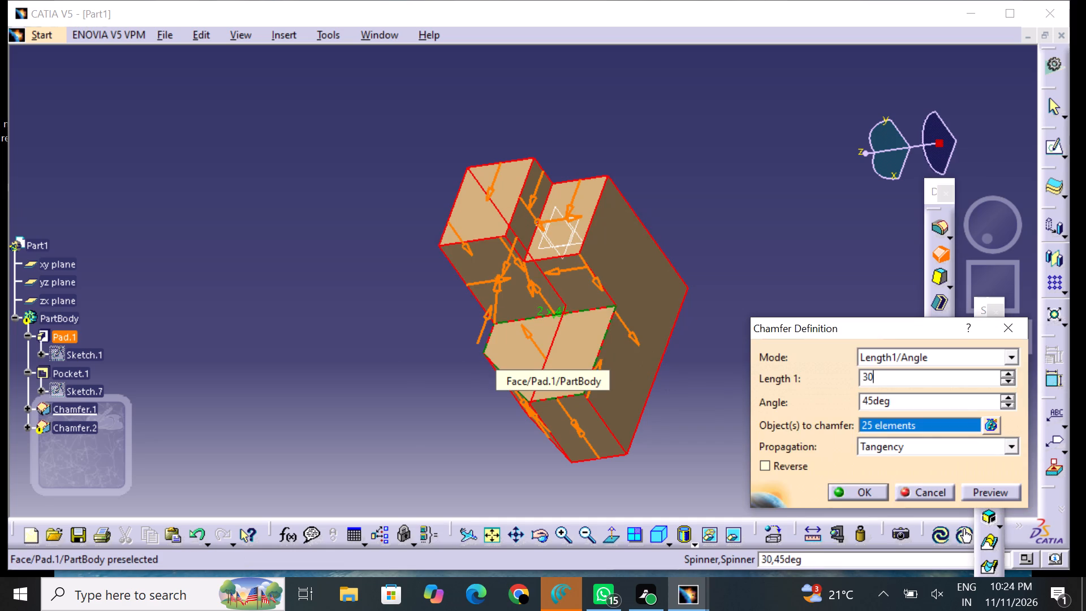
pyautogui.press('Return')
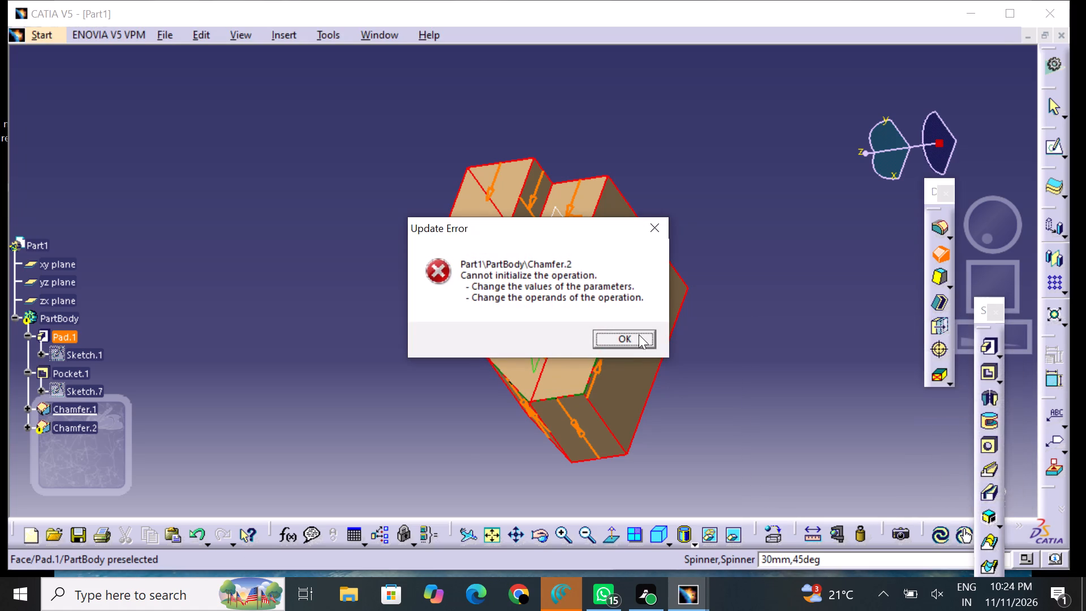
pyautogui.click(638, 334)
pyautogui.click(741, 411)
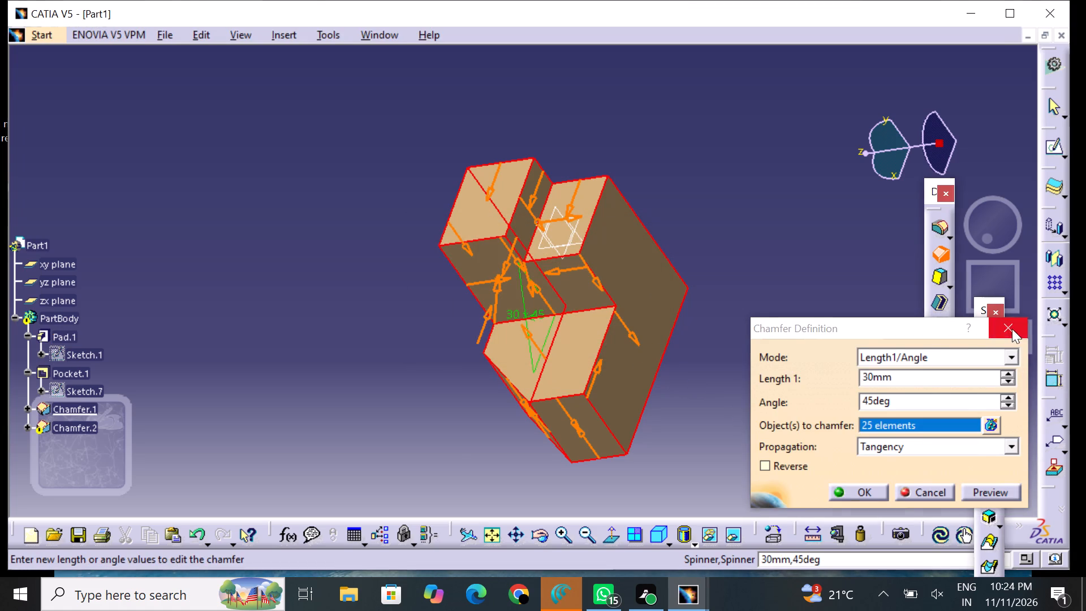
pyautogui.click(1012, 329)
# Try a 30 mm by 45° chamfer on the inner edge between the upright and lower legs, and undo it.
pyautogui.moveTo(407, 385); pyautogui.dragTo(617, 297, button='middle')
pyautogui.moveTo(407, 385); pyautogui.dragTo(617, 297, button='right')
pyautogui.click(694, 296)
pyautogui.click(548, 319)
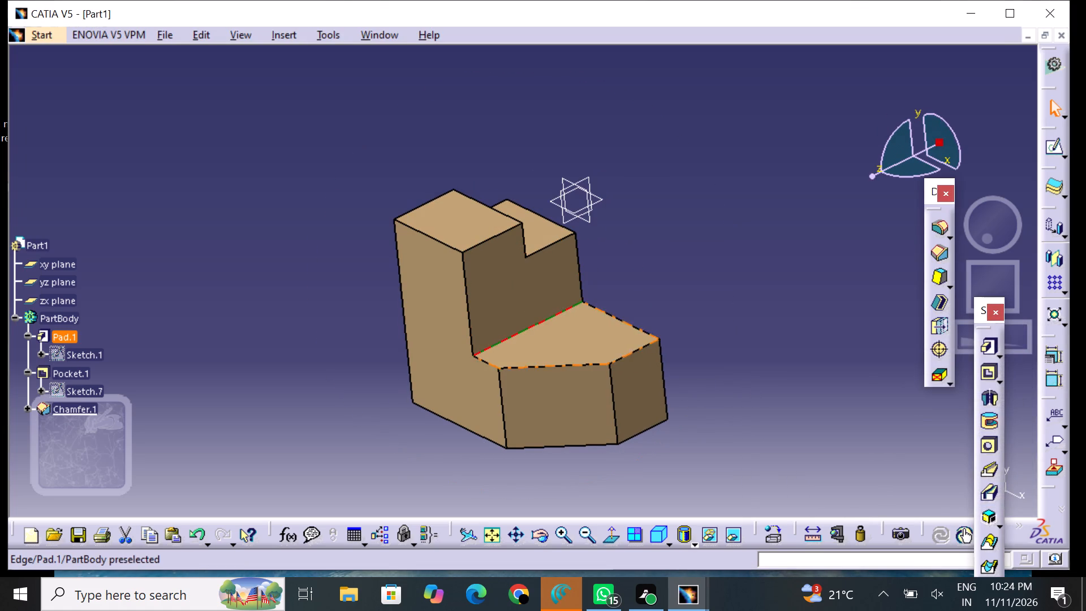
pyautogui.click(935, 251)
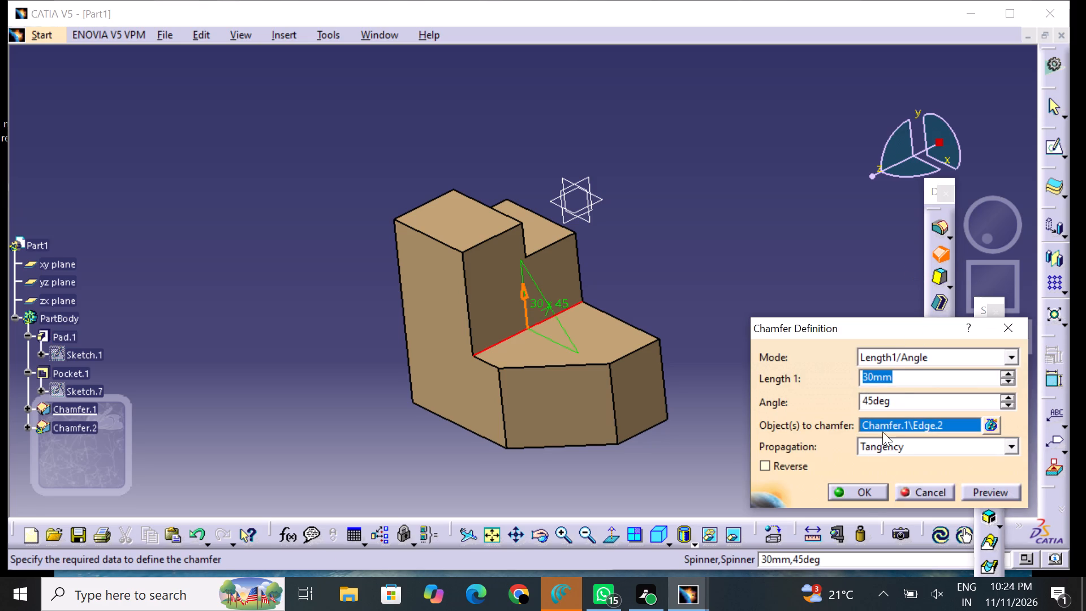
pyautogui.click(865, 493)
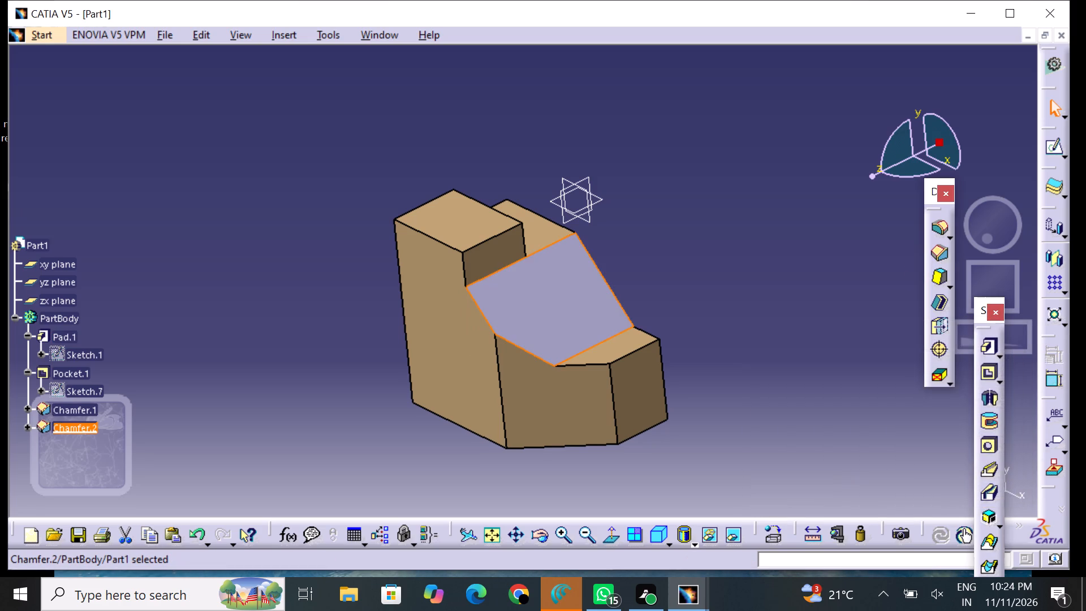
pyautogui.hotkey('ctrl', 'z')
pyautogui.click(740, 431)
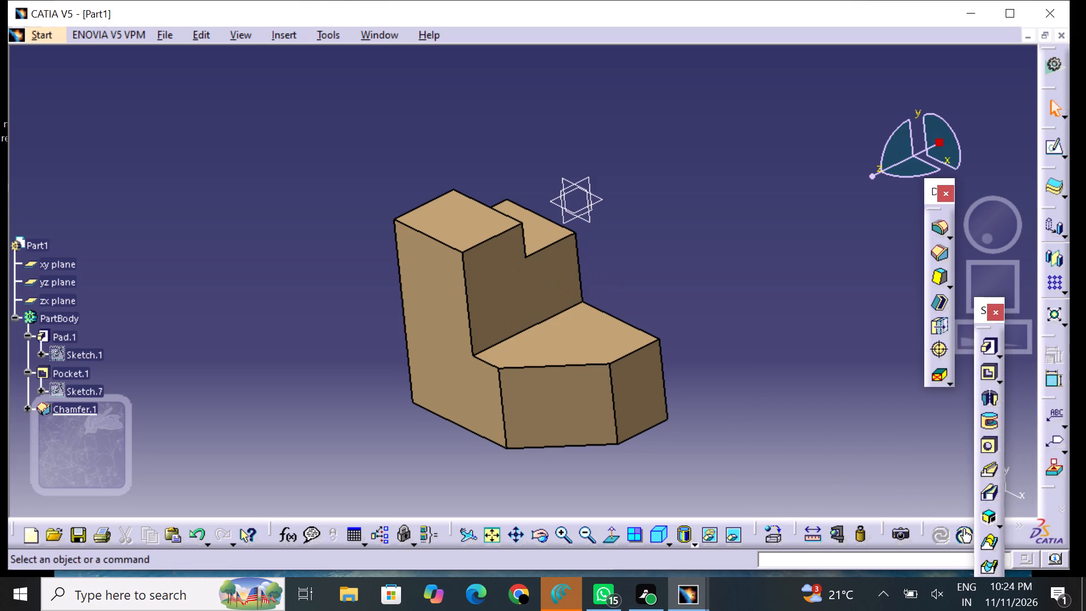
# Chamfer the inner edge between the upright and lower legs with a length of 2 mm at 45°.
pyautogui.click(561, 316)
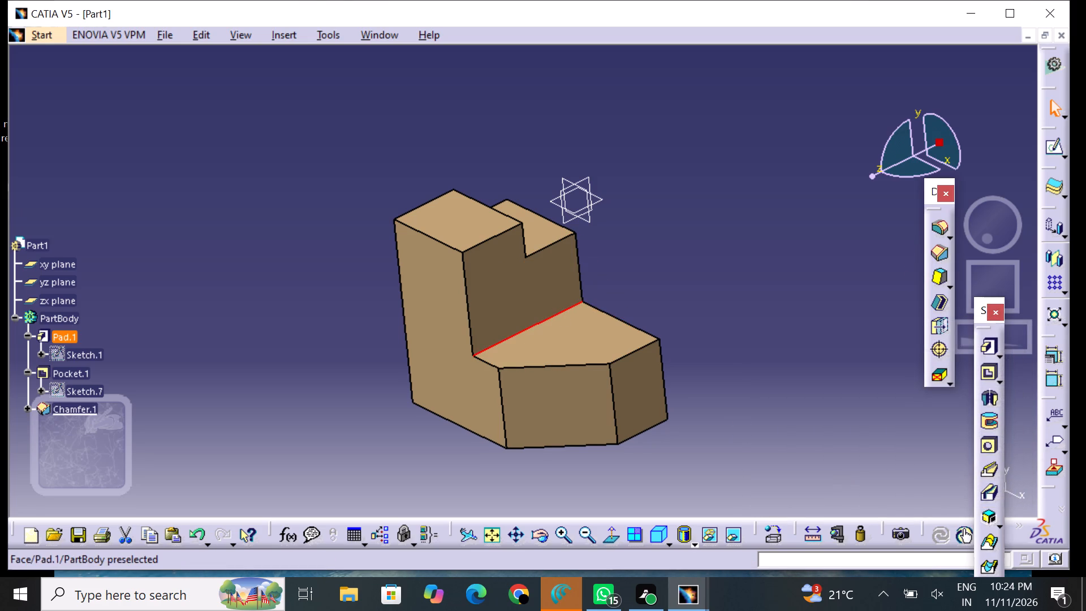
pyautogui.click(934, 249)
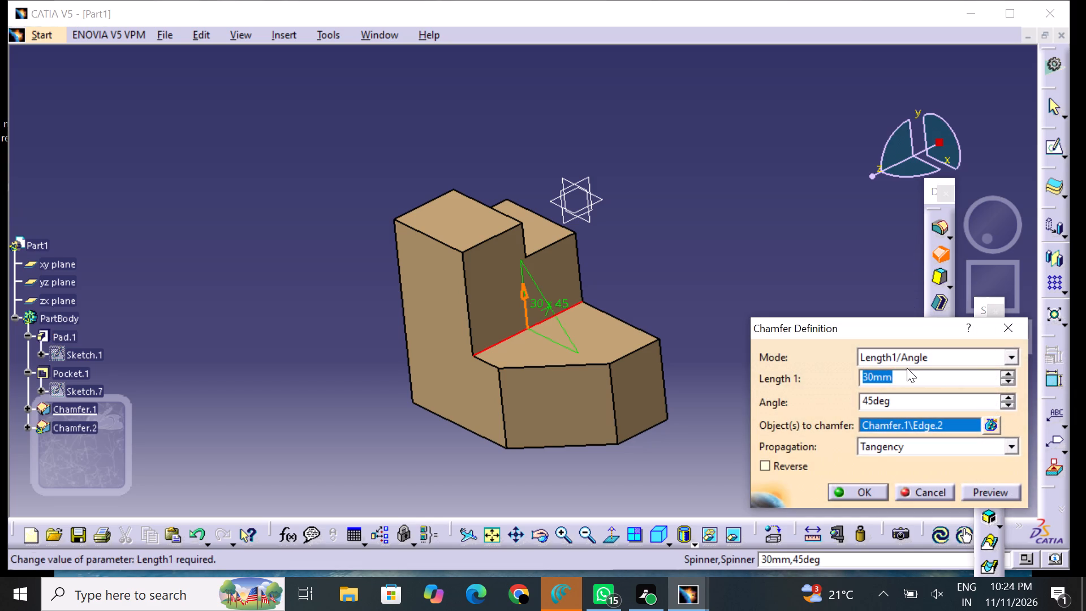
pyautogui.press('BackSpace')
pyautogui.press('2')
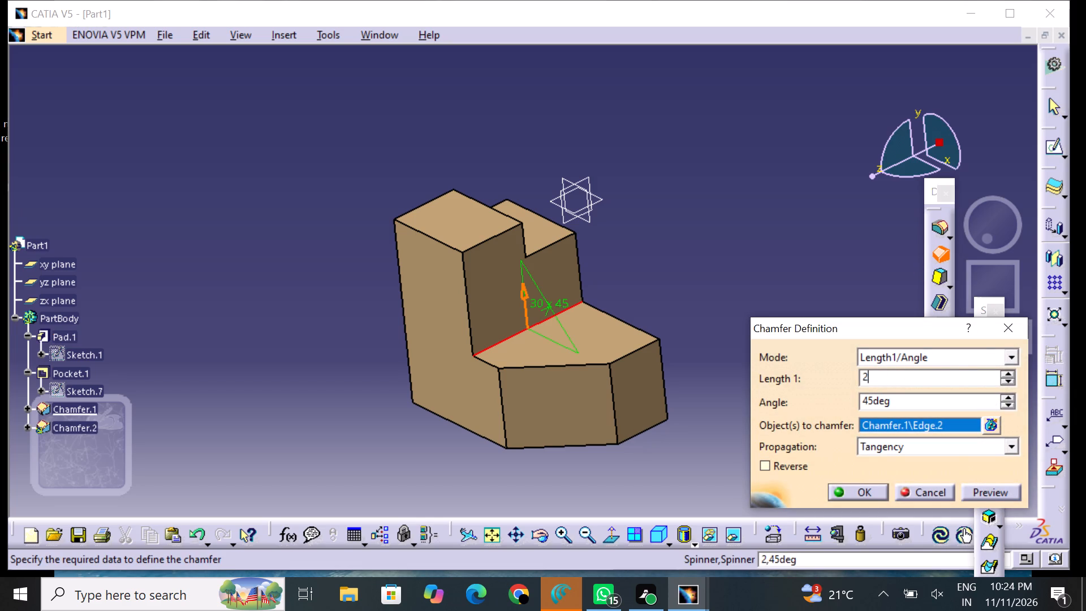
pyautogui.press('Return')
pyautogui.moveTo(809, 440); pyautogui.dragTo(809, 445)
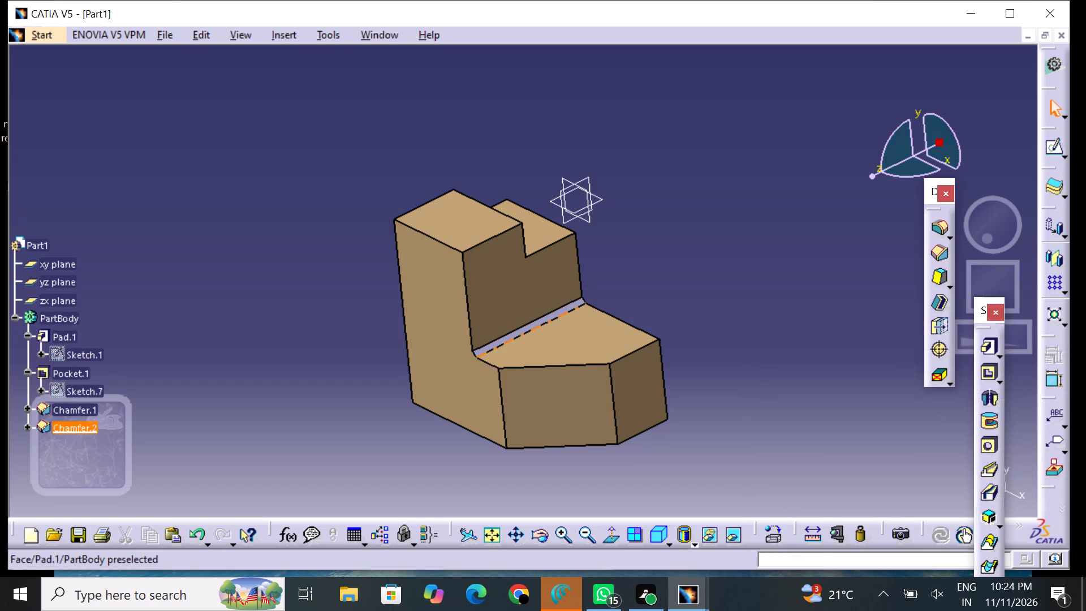
# Add a 2 mm by 45° chamfer to the upright leg's vertical edge beside the large L-shaped side face.
pyautogui.click(486, 364)
pyautogui.click(467, 312)
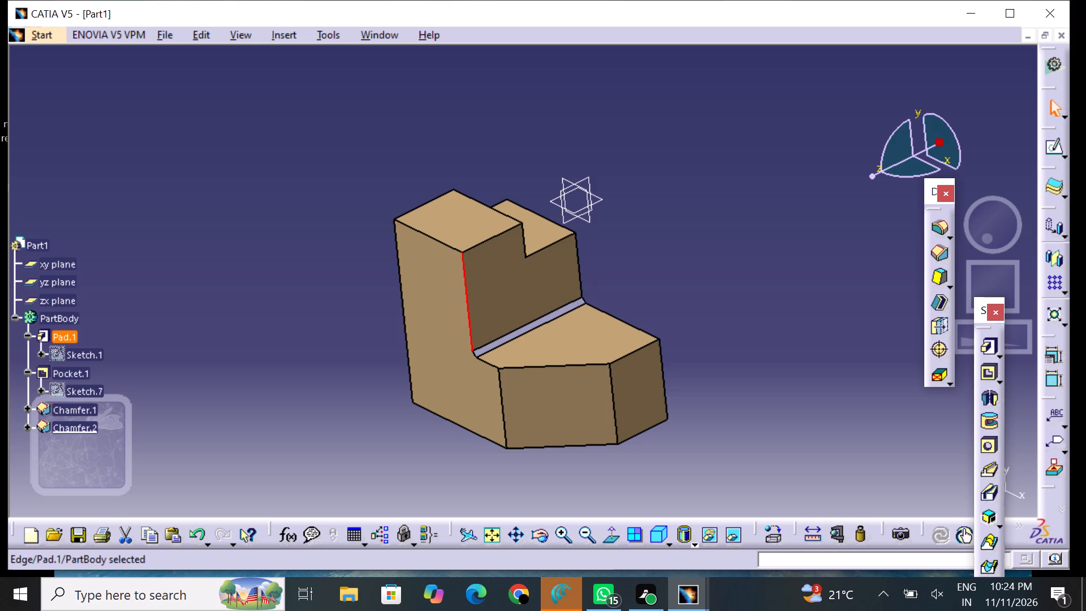
pyautogui.click(944, 250)
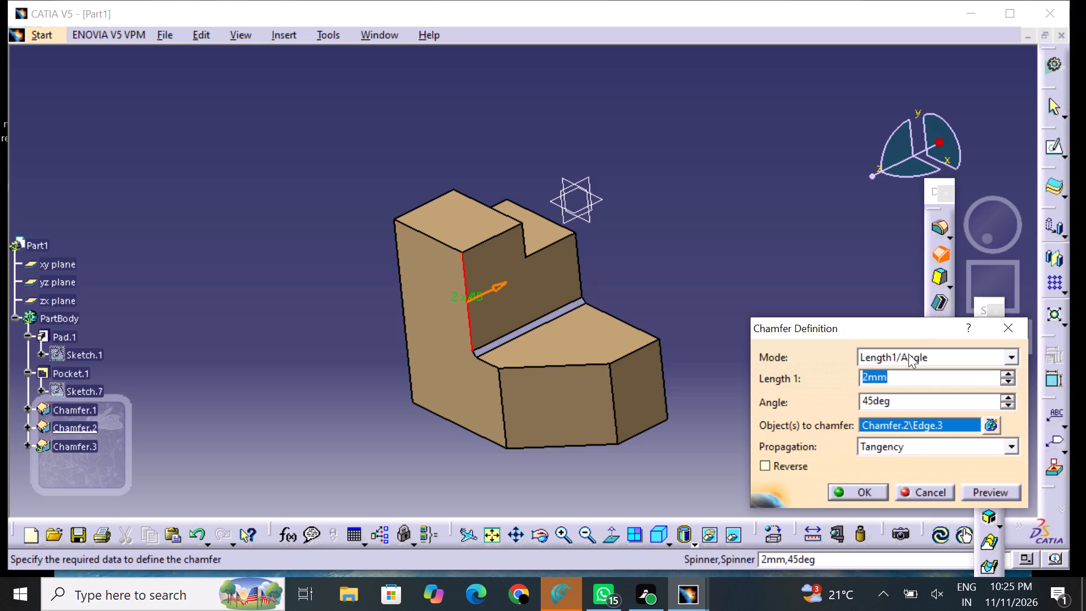
pyautogui.click(866, 493)
pyautogui.click(807, 462)
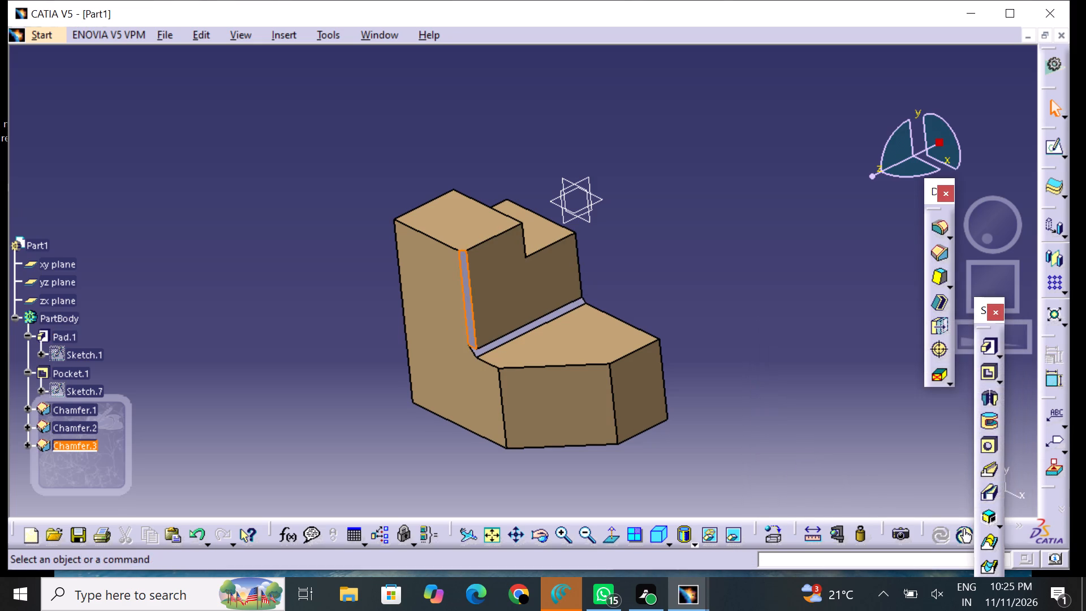
# Chamfer the upright inner face's top edge, the pocket's two step edges and the far vertical edge together at 2 mm by 45°.
pyautogui.click(493, 239)
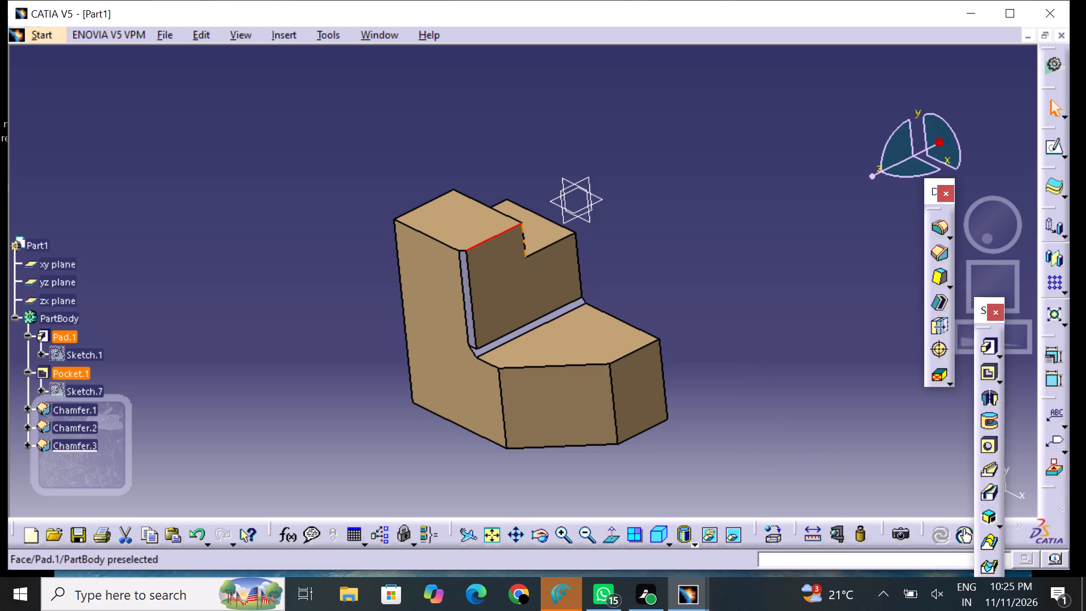
pyautogui.click(940, 256)
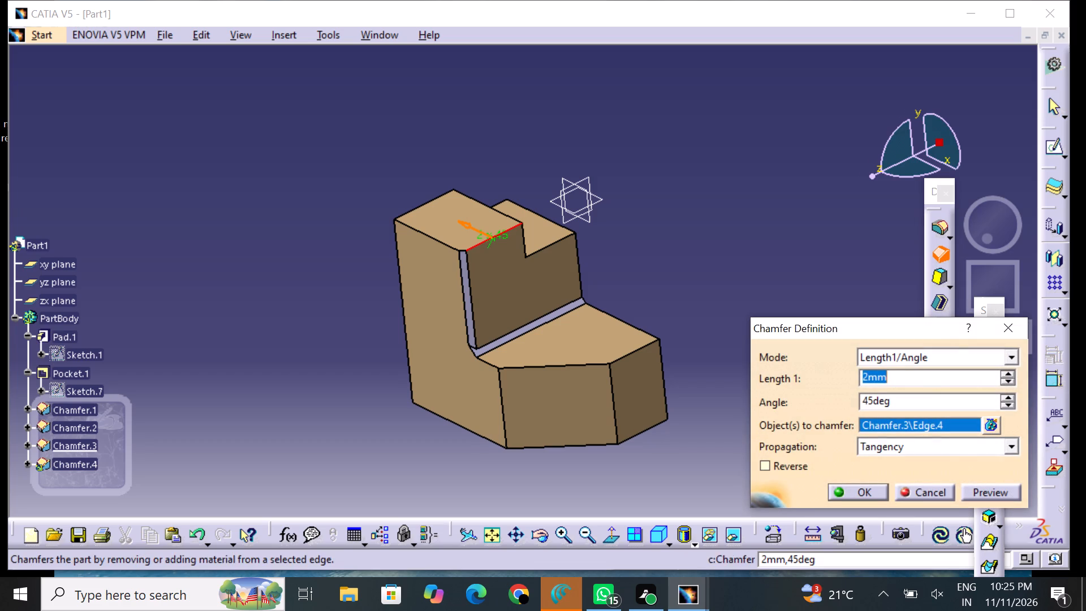
pyautogui.click(524, 245)
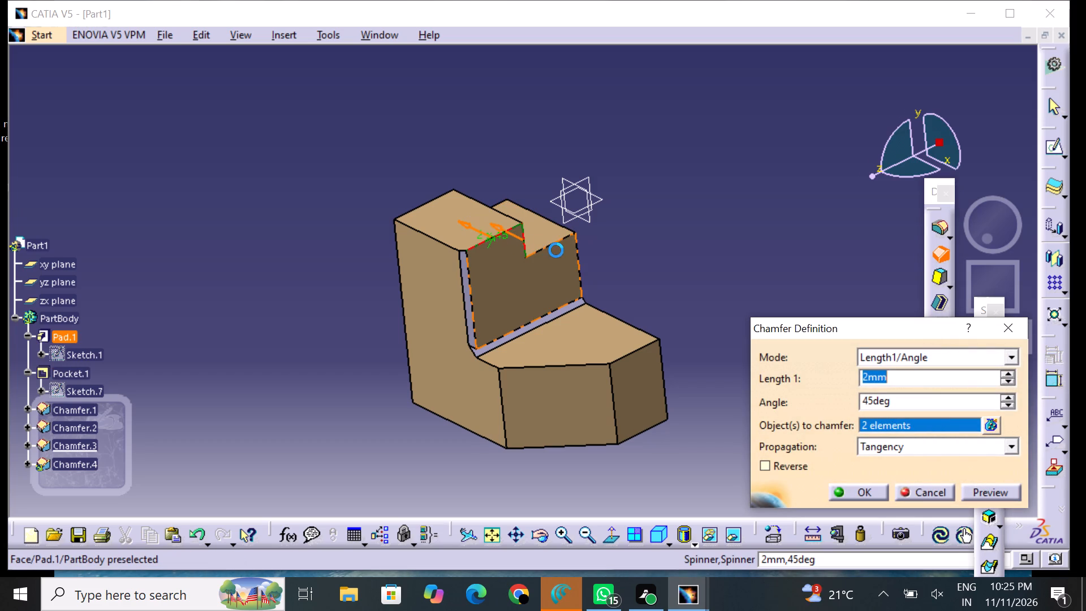
pyautogui.click(558, 242)
pyautogui.moveTo(577, 253); pyautogui.dragTo(585, 261)
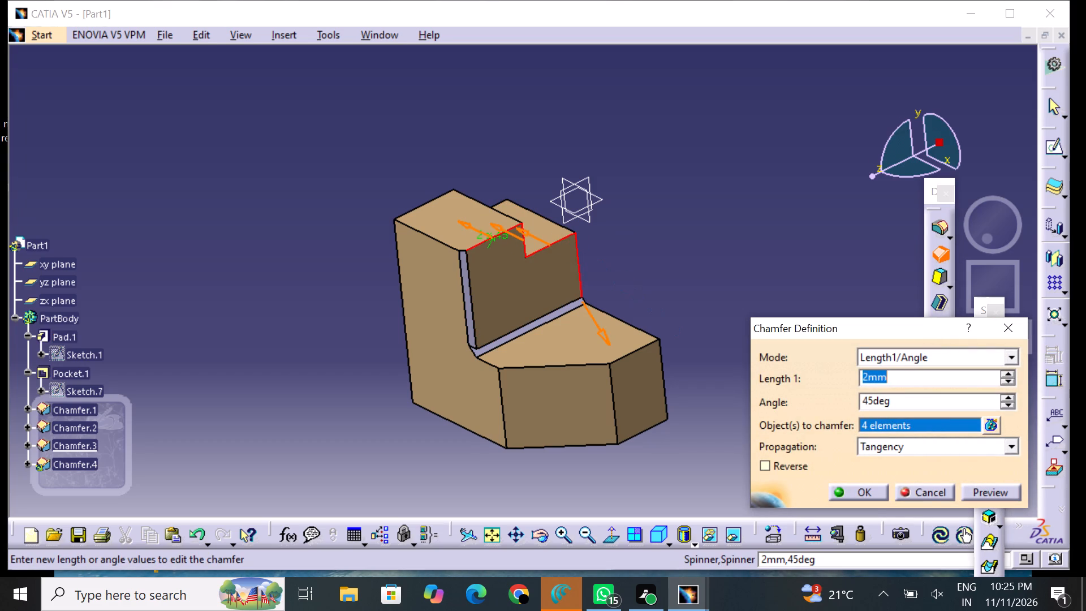
pyautogui.click(869, 492)
pyautogui.click(767, 457)
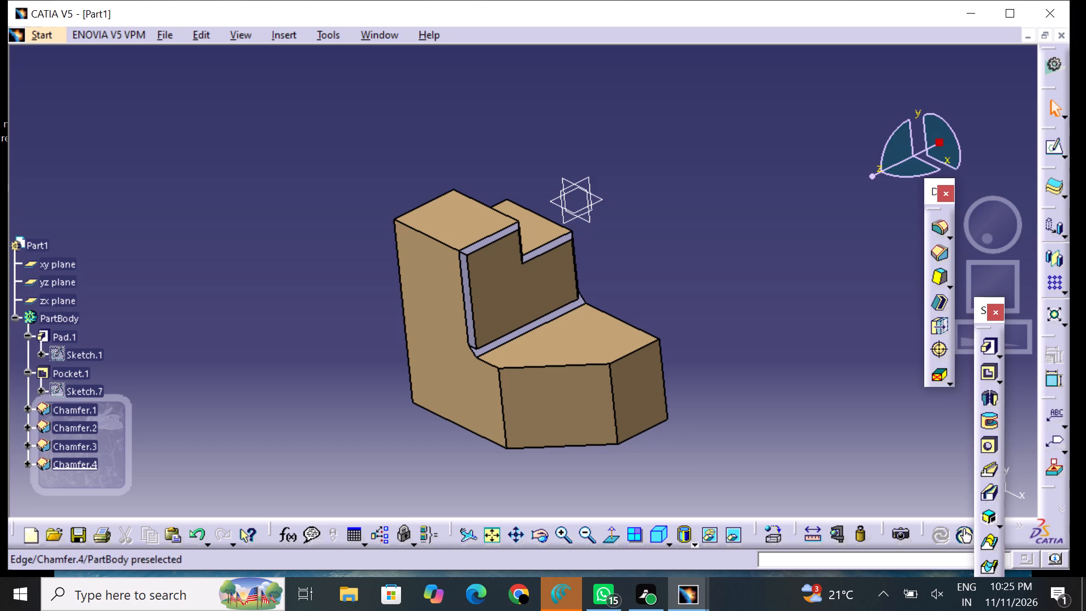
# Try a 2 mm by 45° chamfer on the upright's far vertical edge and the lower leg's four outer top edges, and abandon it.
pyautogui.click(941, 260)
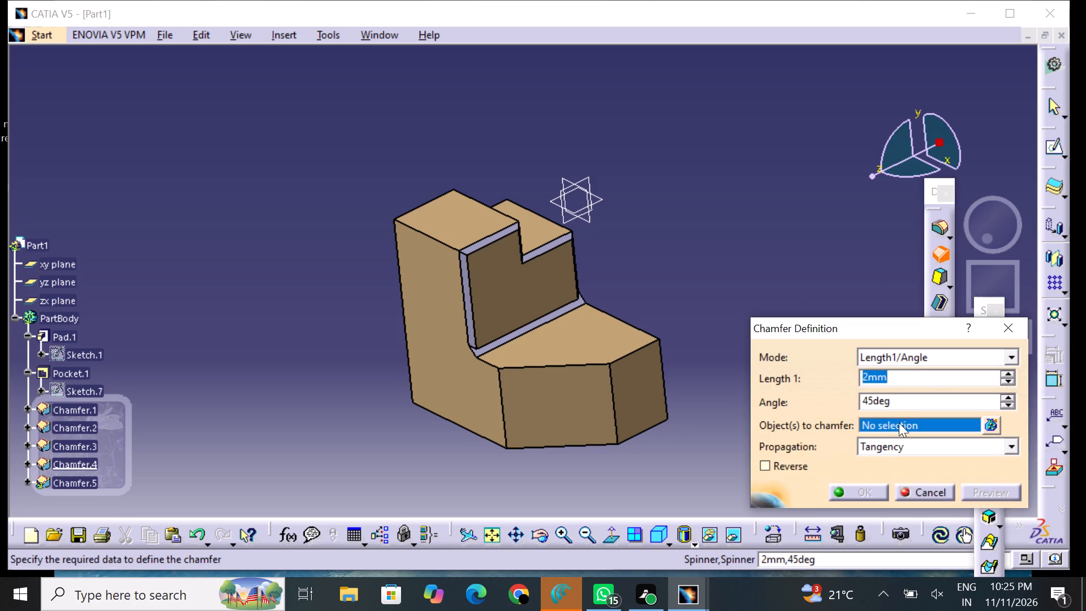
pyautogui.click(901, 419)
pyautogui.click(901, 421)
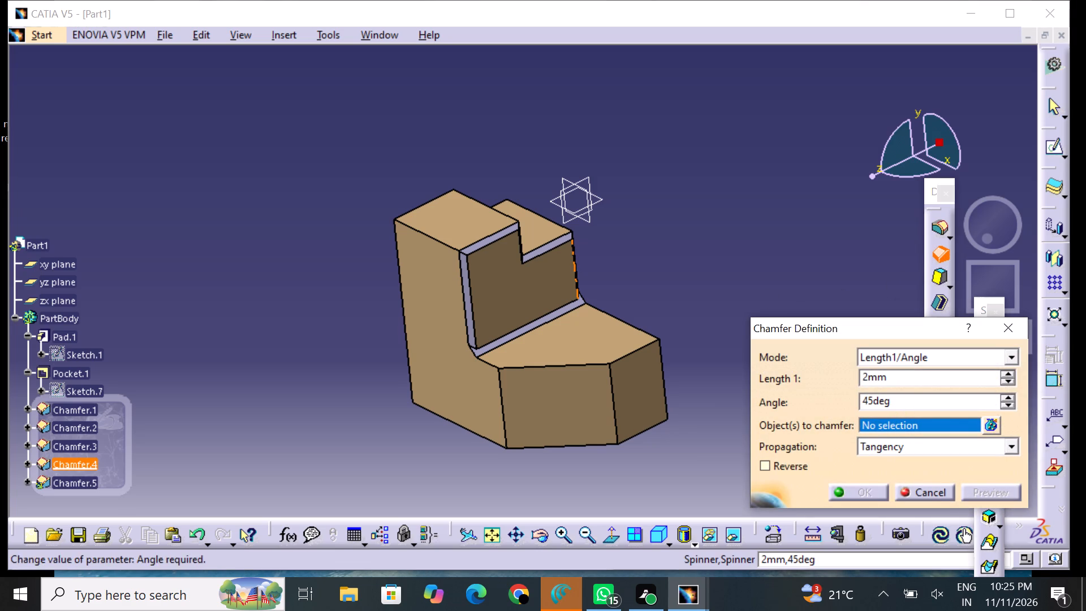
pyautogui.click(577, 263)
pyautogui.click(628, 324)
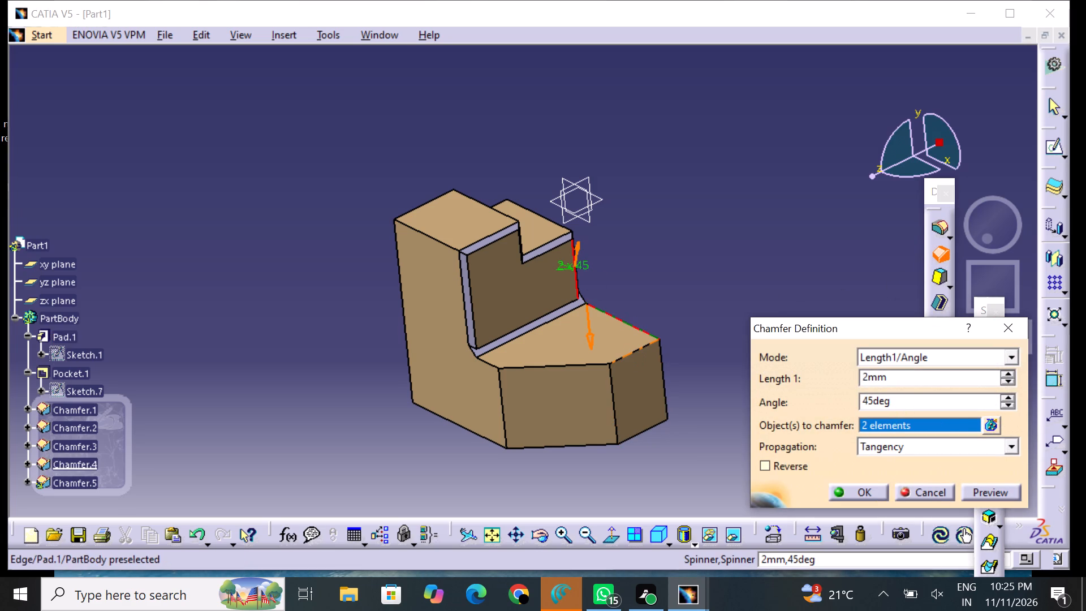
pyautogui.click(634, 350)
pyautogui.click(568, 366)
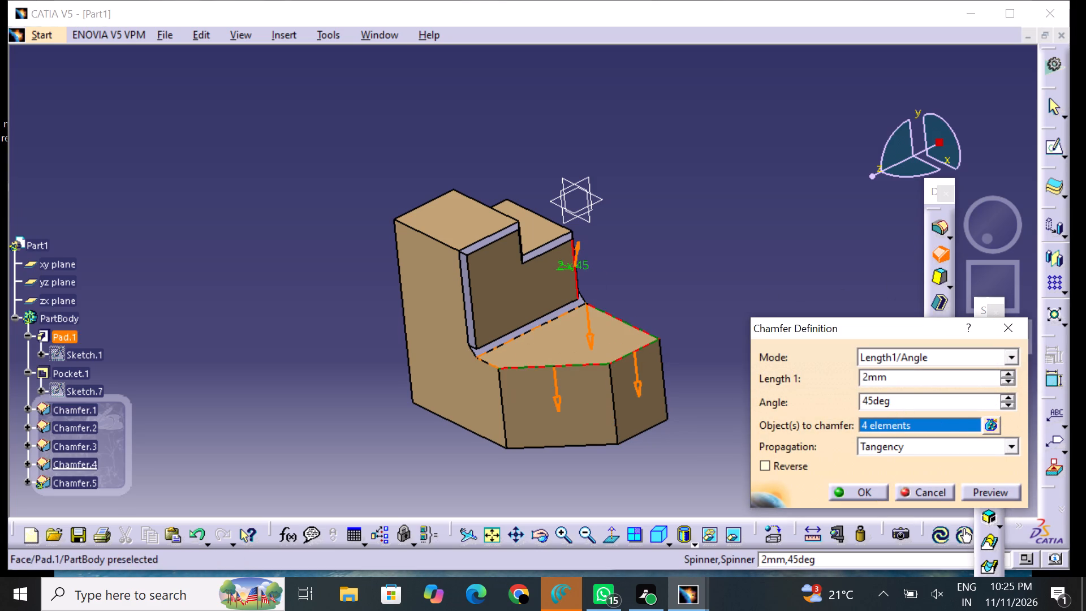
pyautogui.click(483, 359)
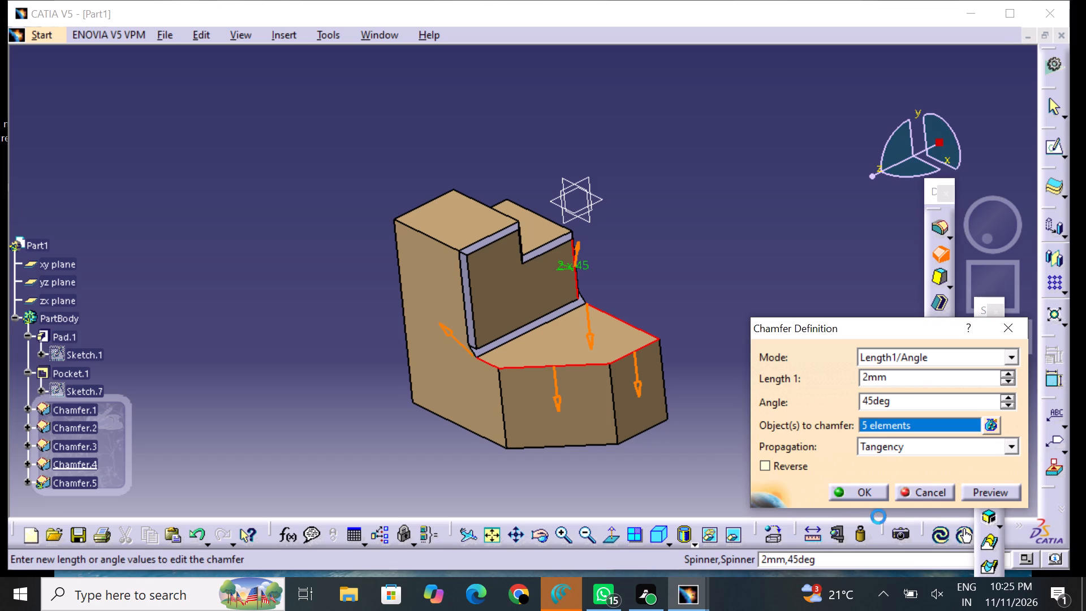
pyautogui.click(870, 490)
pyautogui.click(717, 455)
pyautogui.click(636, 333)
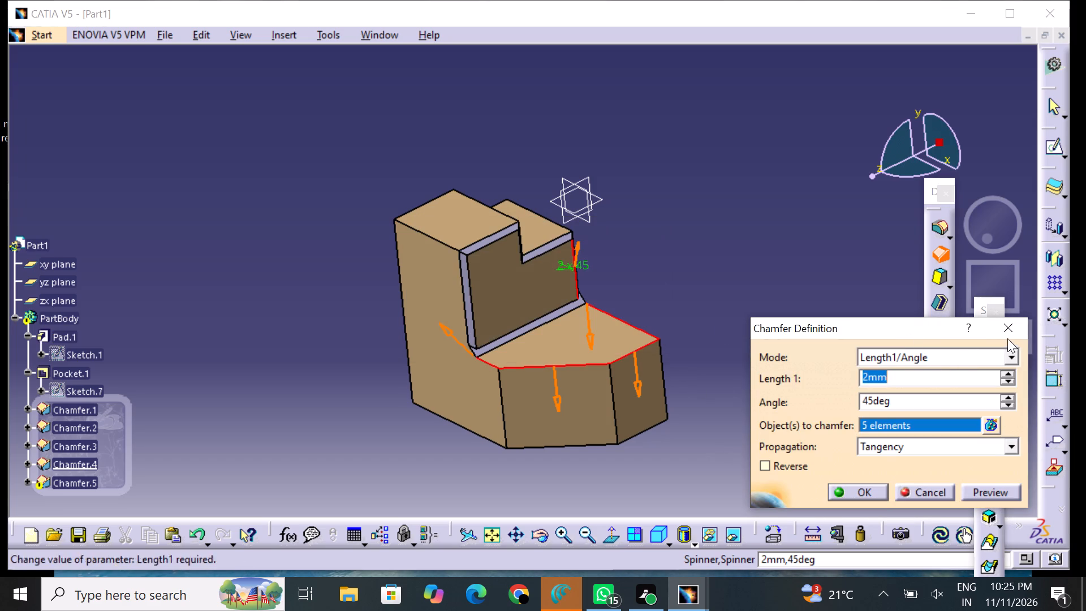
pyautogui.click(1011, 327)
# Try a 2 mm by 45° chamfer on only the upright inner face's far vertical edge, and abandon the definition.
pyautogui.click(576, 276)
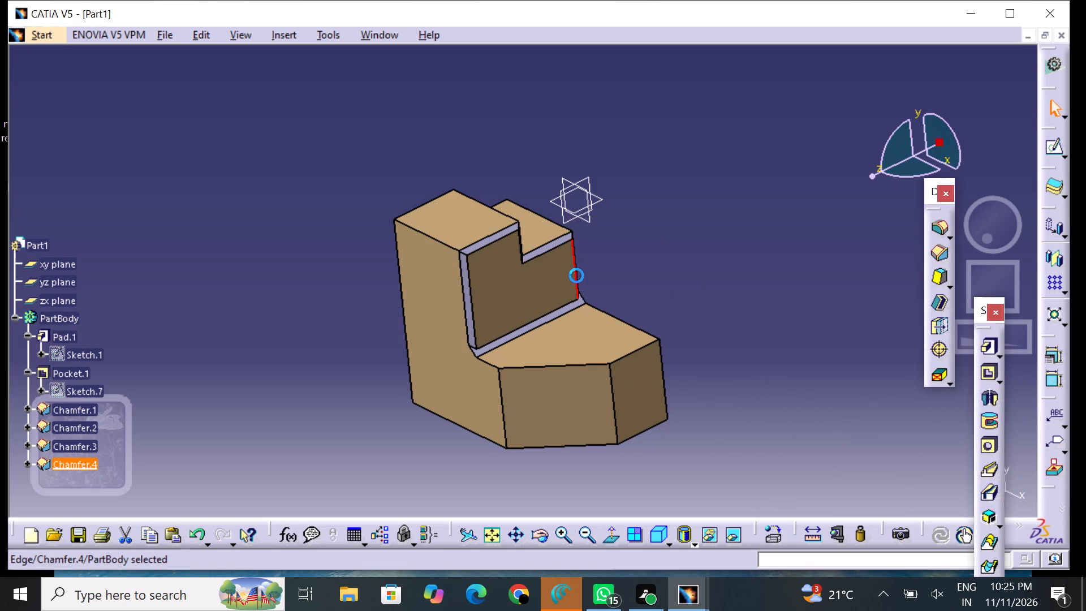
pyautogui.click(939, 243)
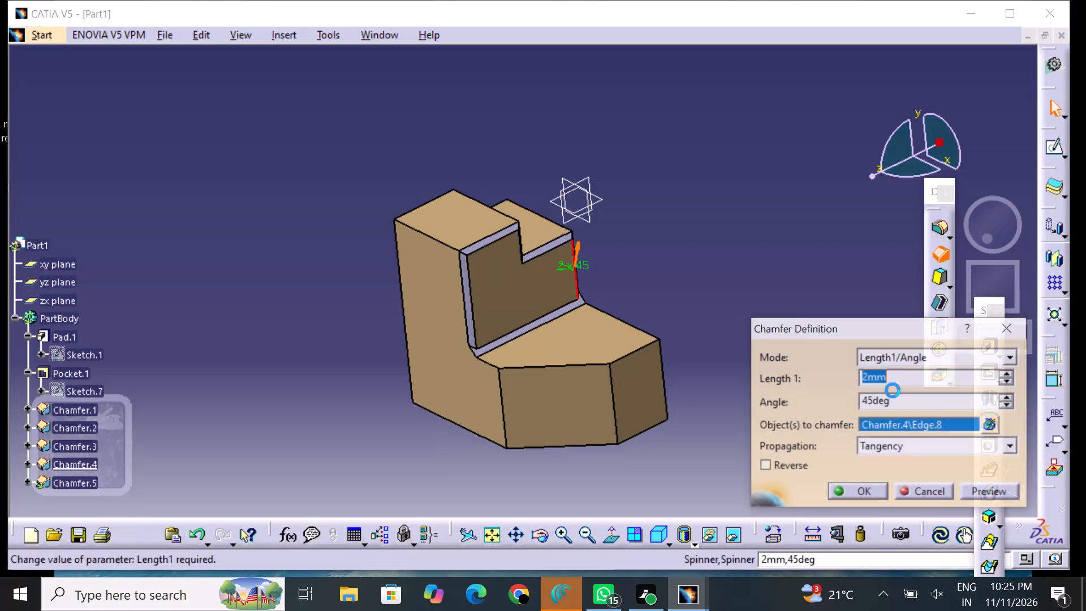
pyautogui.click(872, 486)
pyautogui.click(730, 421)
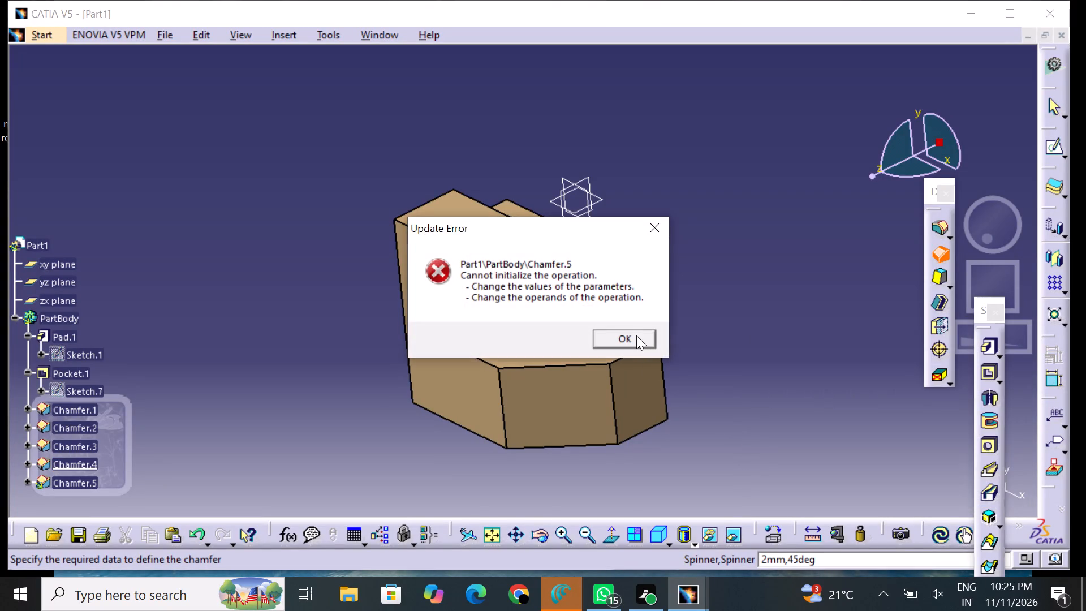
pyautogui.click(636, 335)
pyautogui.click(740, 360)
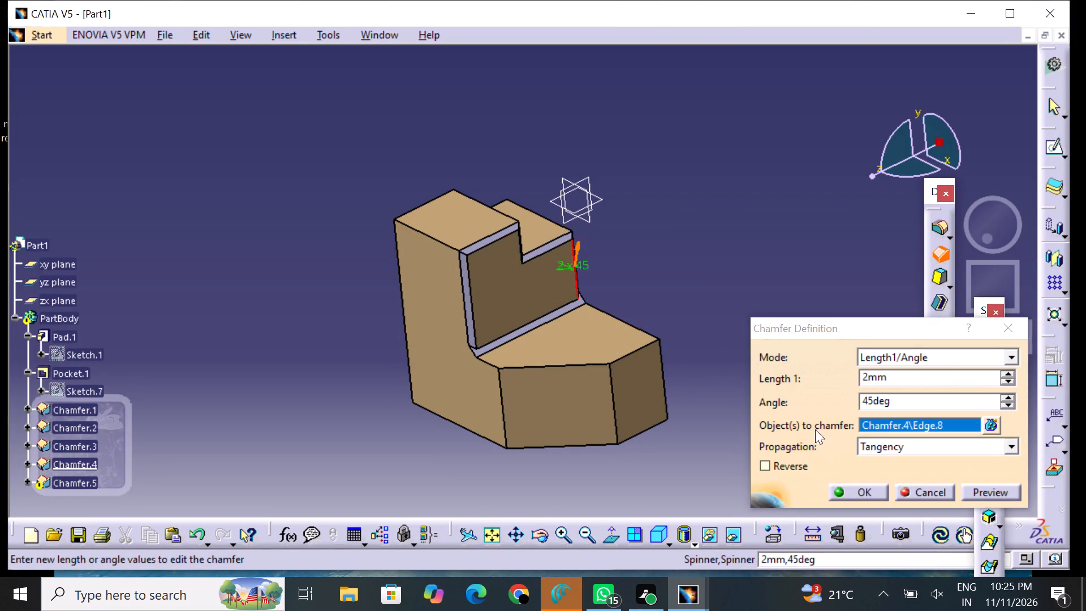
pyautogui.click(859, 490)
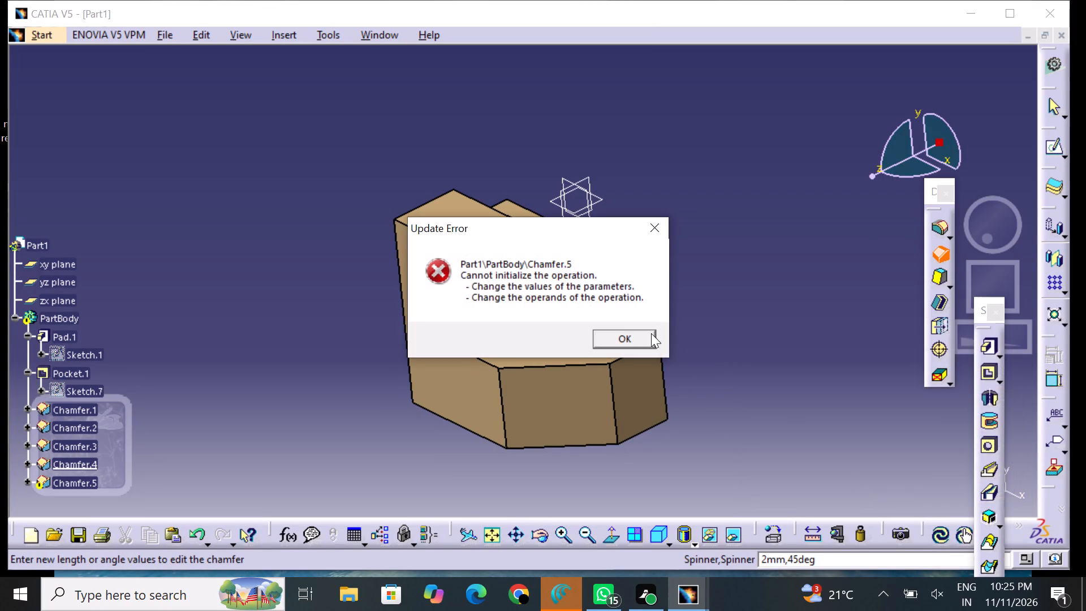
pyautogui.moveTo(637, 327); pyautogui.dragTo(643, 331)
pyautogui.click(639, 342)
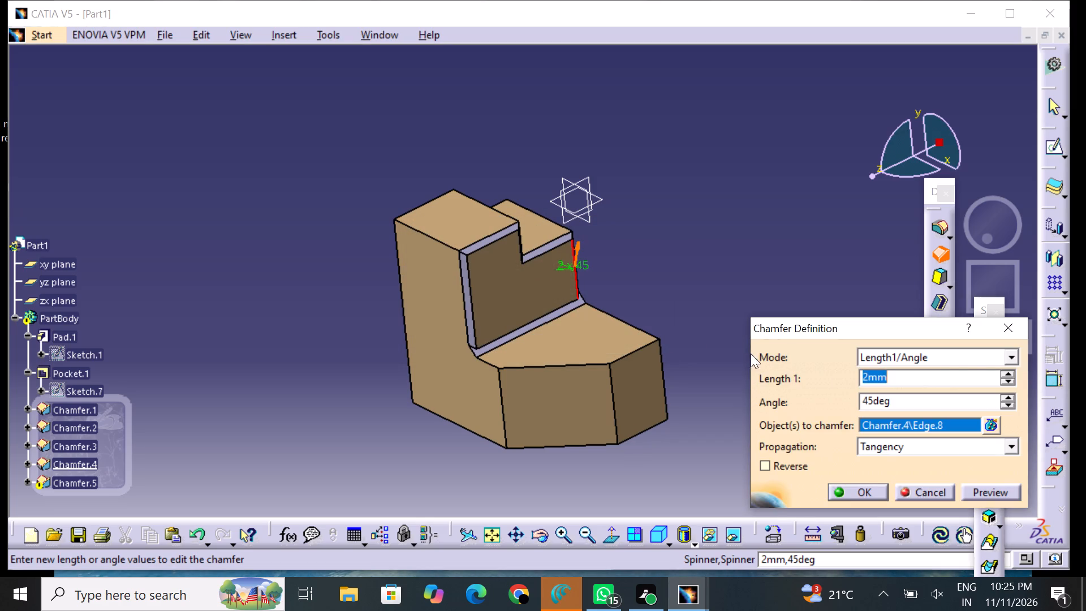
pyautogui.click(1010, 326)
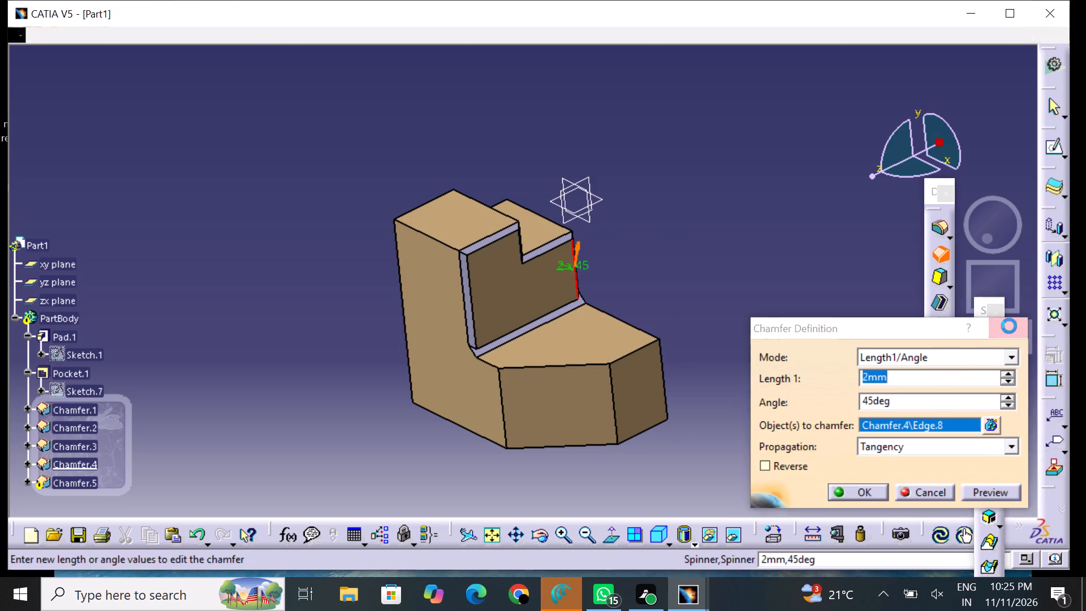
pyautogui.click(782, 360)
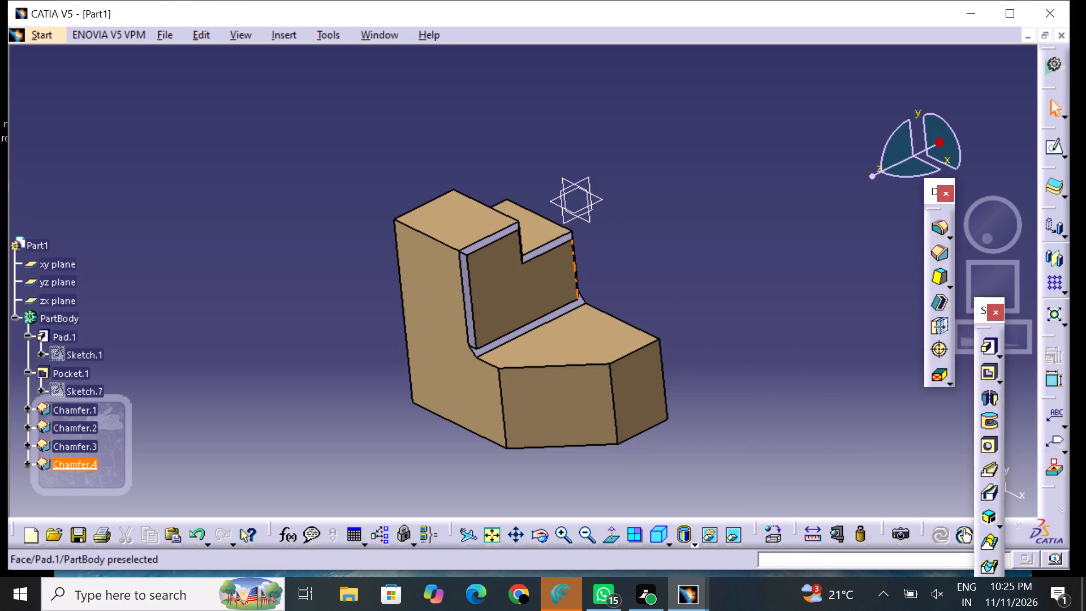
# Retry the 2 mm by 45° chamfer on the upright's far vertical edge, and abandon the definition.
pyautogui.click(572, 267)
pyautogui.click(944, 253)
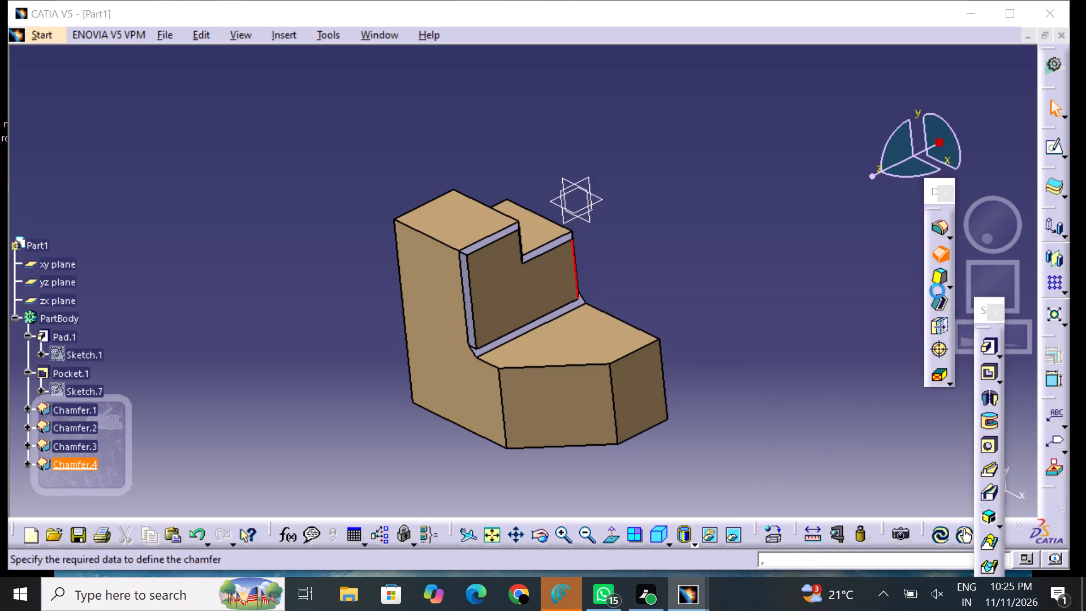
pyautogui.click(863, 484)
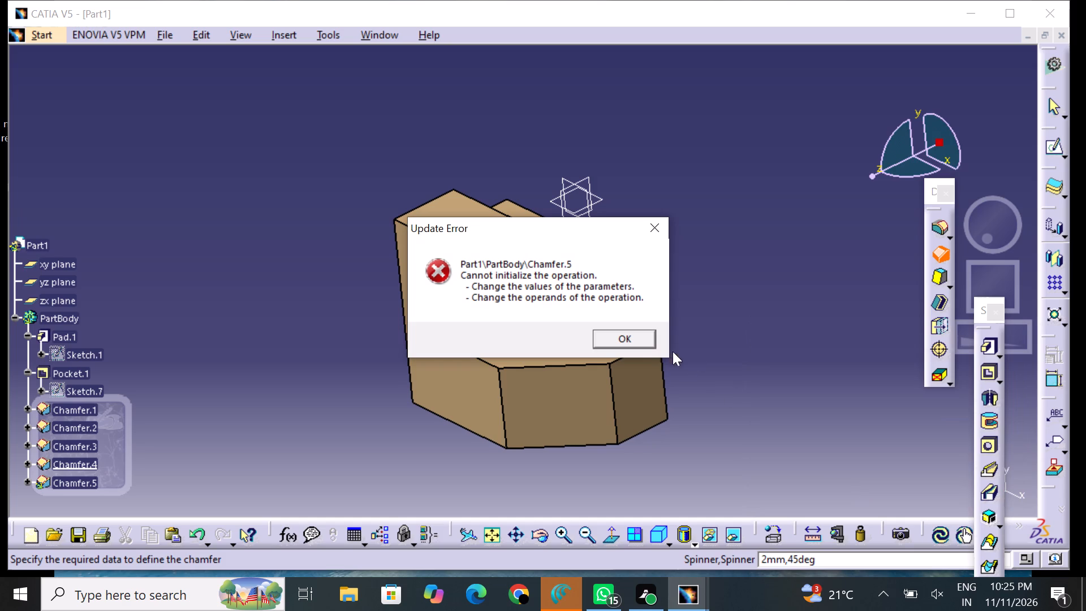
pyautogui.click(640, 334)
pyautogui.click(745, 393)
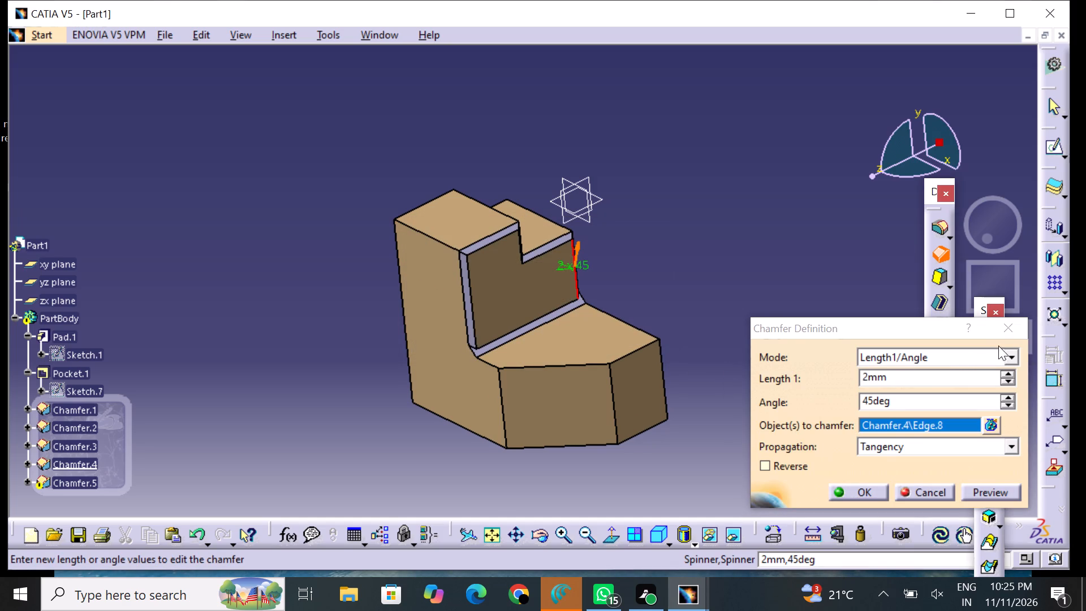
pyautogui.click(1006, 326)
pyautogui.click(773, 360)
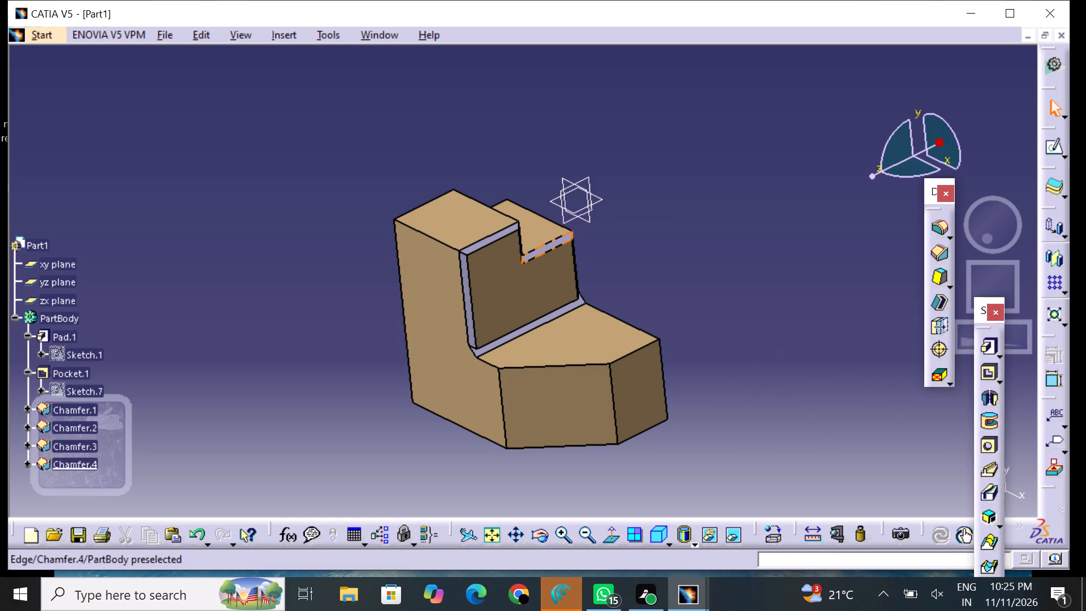
# Set the fill colour of the chamfer face along the pocket's lower step edge to magenta.
pyautogui.click(536, 251)
pyautogui.rightClick(537, 252)
pyautogui.click(583, 305)
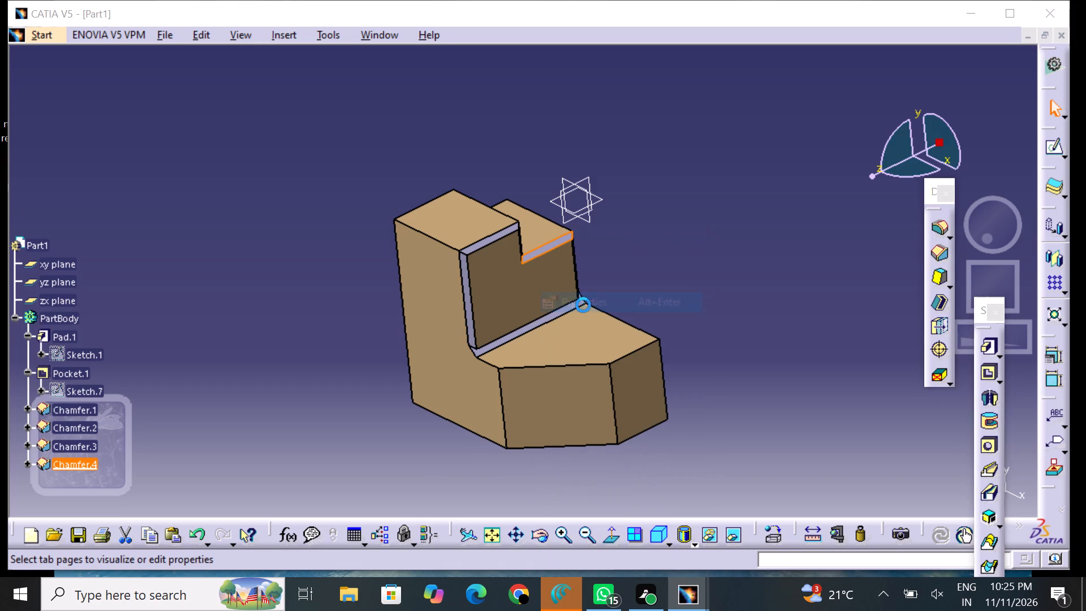
pyautogui.click(687, 118)
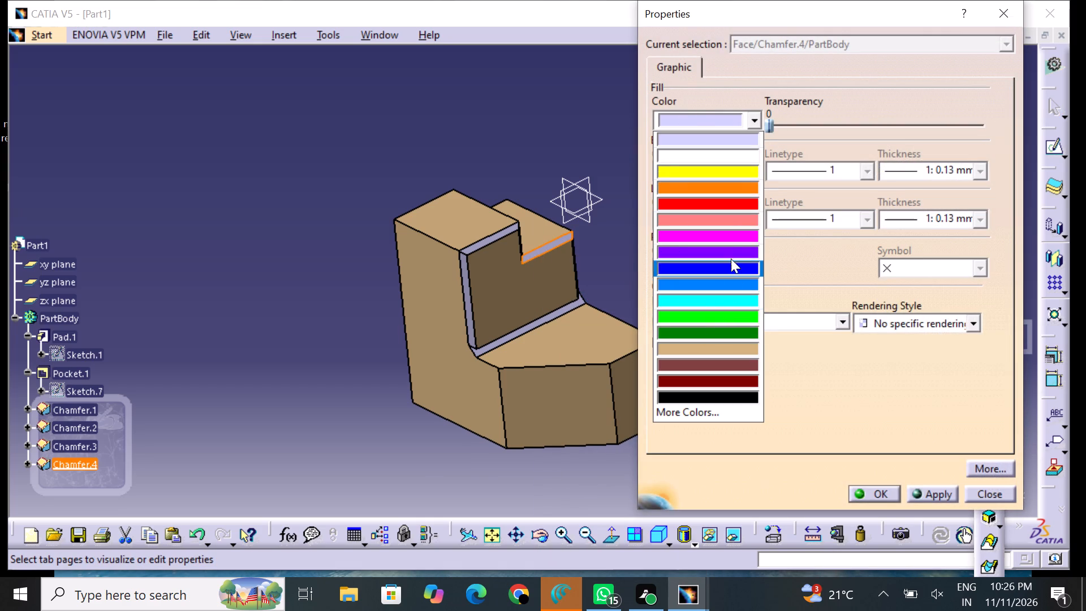
pyautogui.click(724, 230)
pyautogui.click(874, 489)
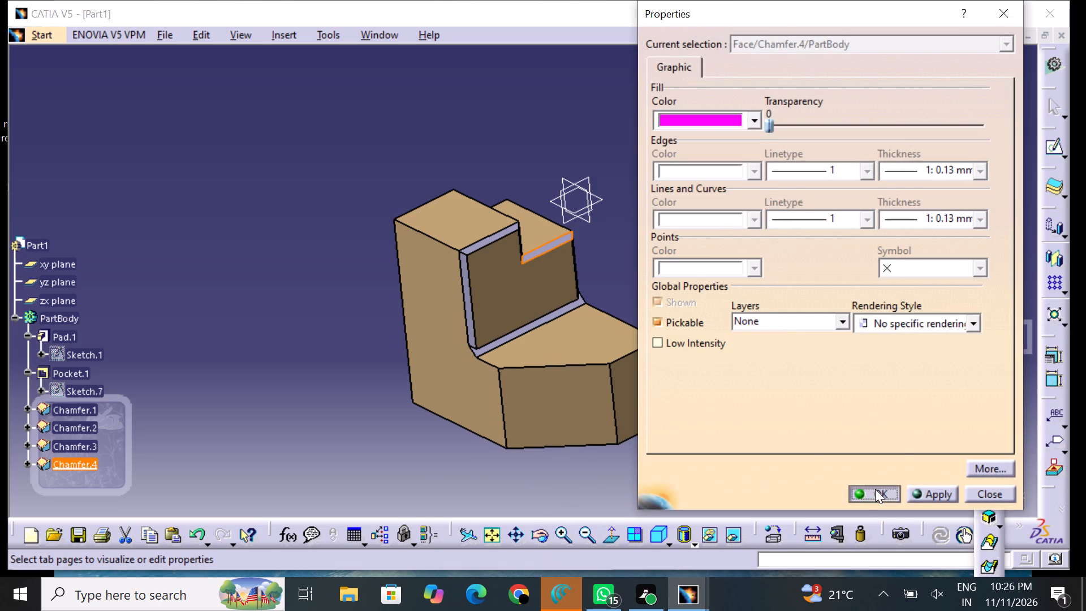
pyautogui.click(782, 464)
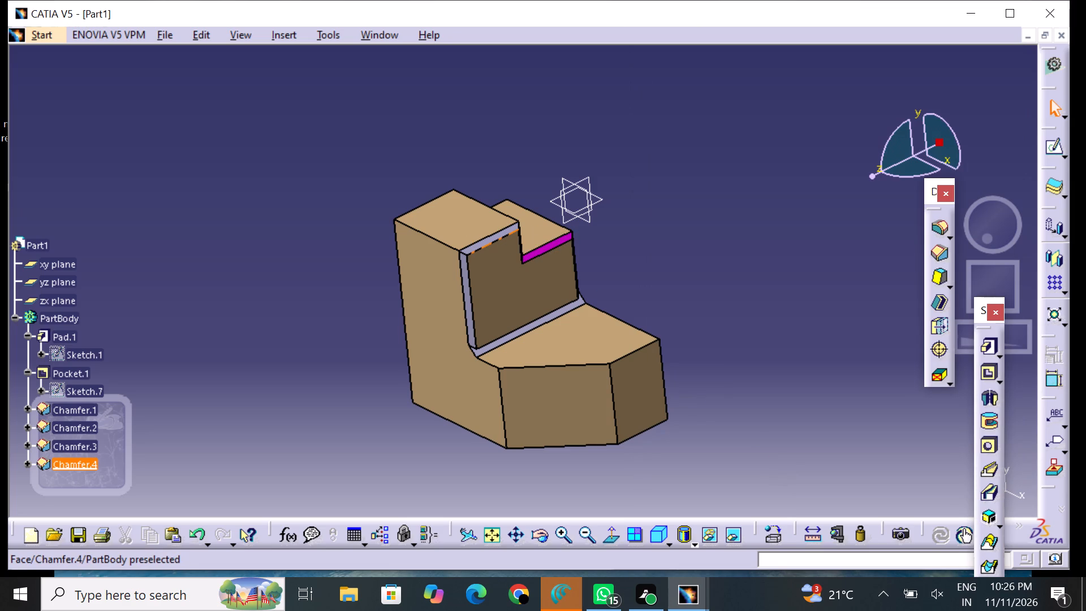
# Set the fill colour of the chamfer face along the upright's highest top edge to magenta.
pyautogui.click(493, 238)
pyautogui.rightClick(493, 238)
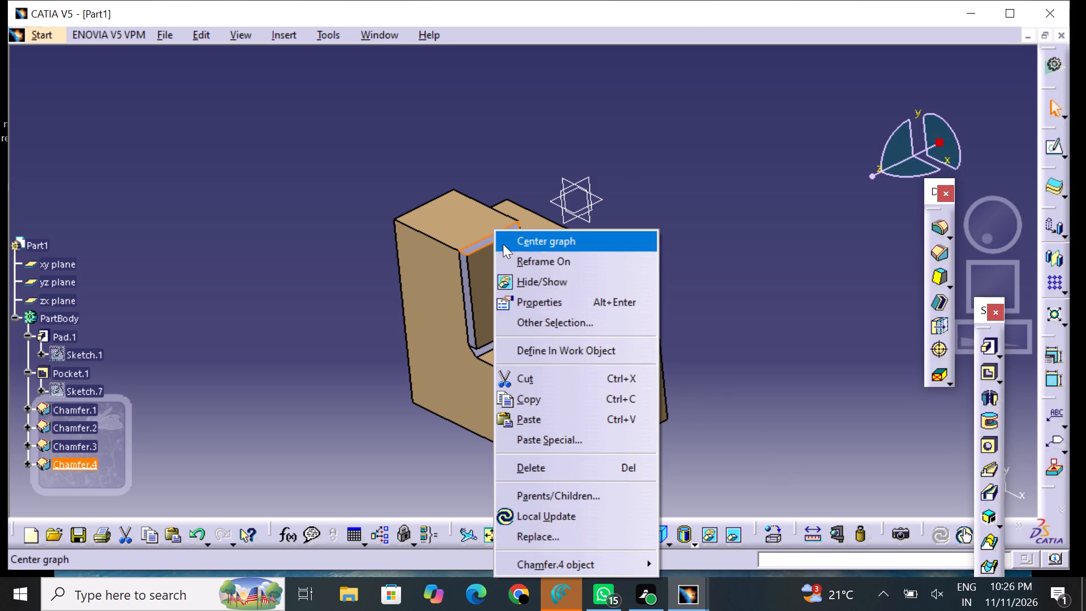
pyautogui.click(550, 299)
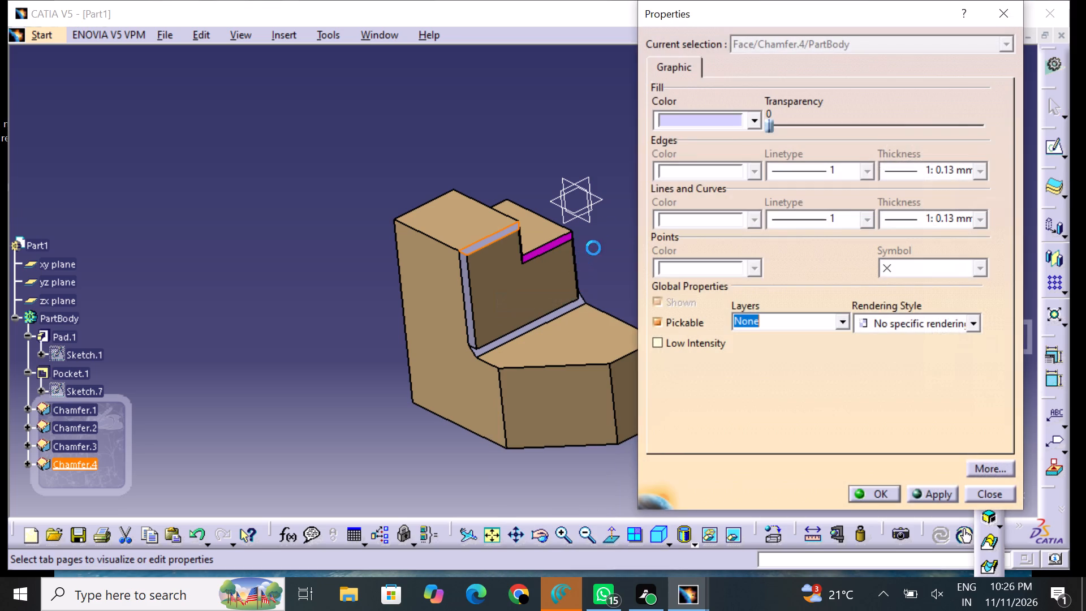
pyautogui.click(697, 119)
pyautogui.click(710, 235)
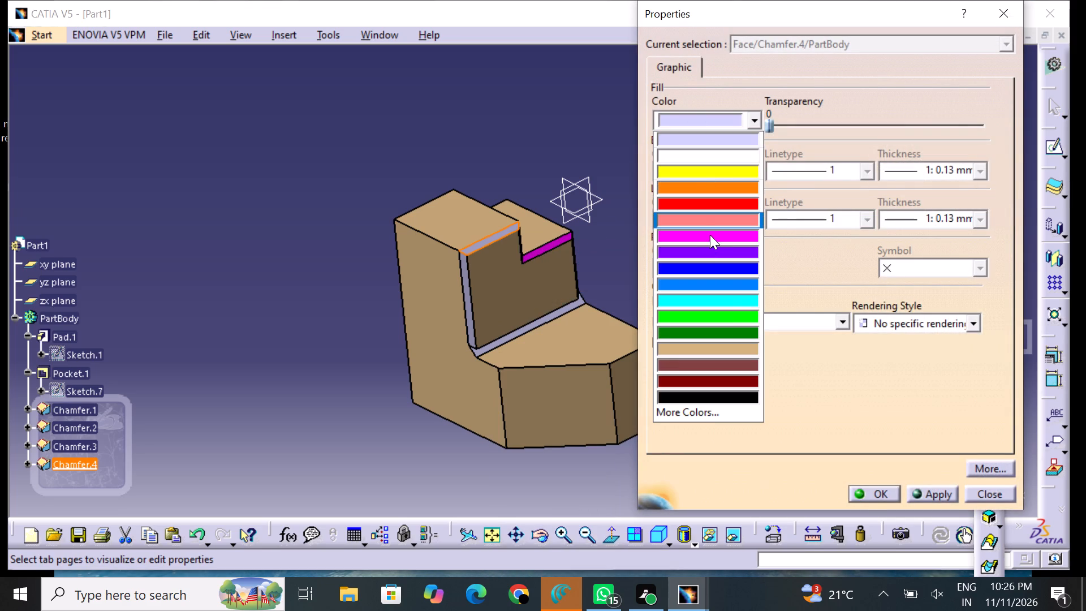
pyautogui.click(871, 486)
pyautogui.click(841, 477)
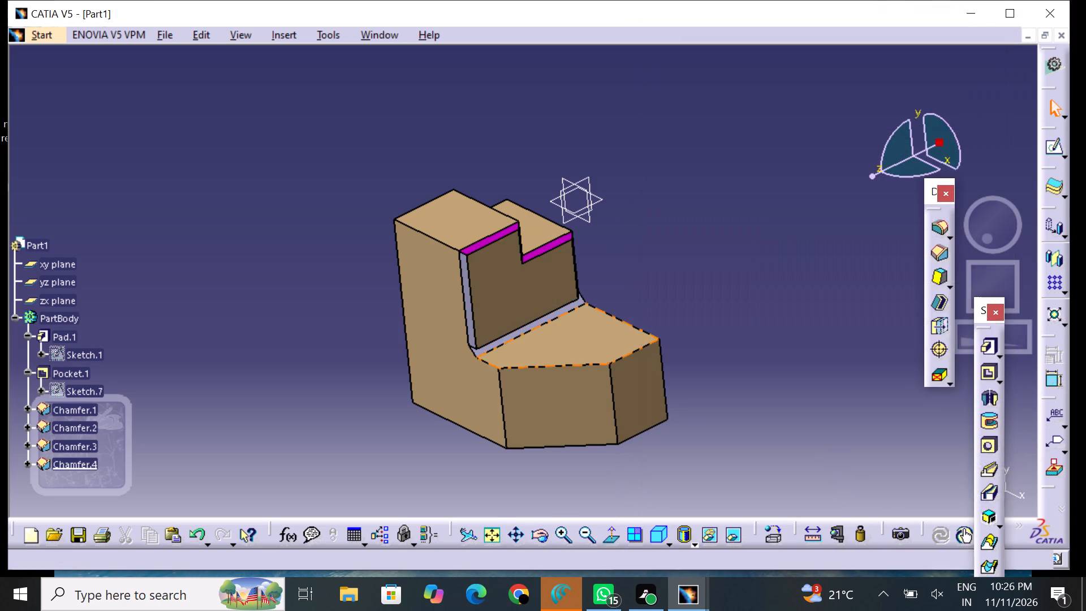
# Set the fill colour of the vertical chamfer face on the upright's full-height side to magenta.
pyautogui.click(466, 302)
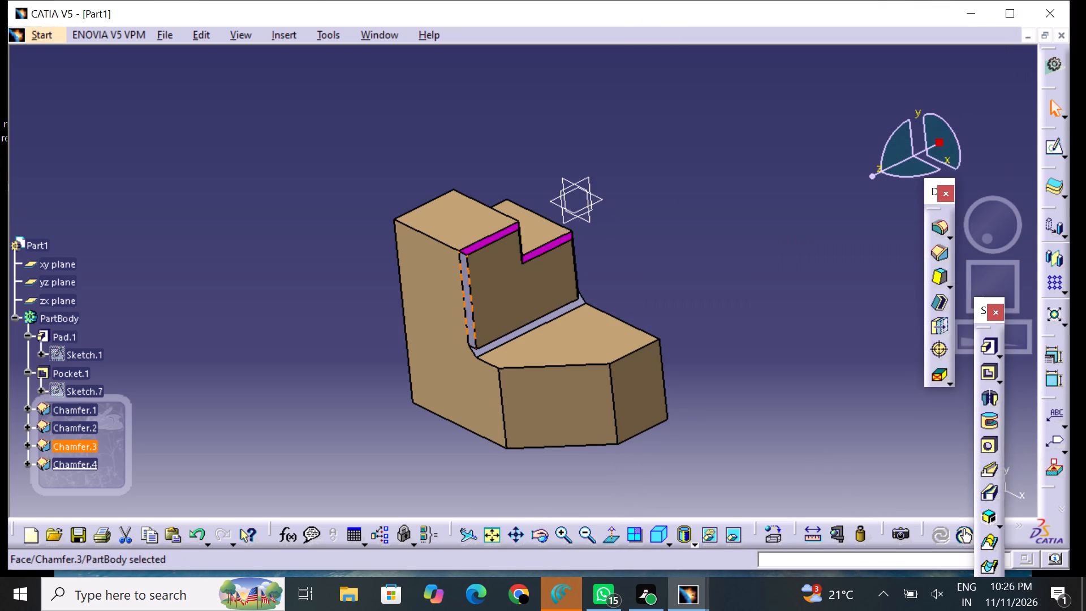
pyautogui.rightClick(467, 302)
pyautogui.click(518, 307)
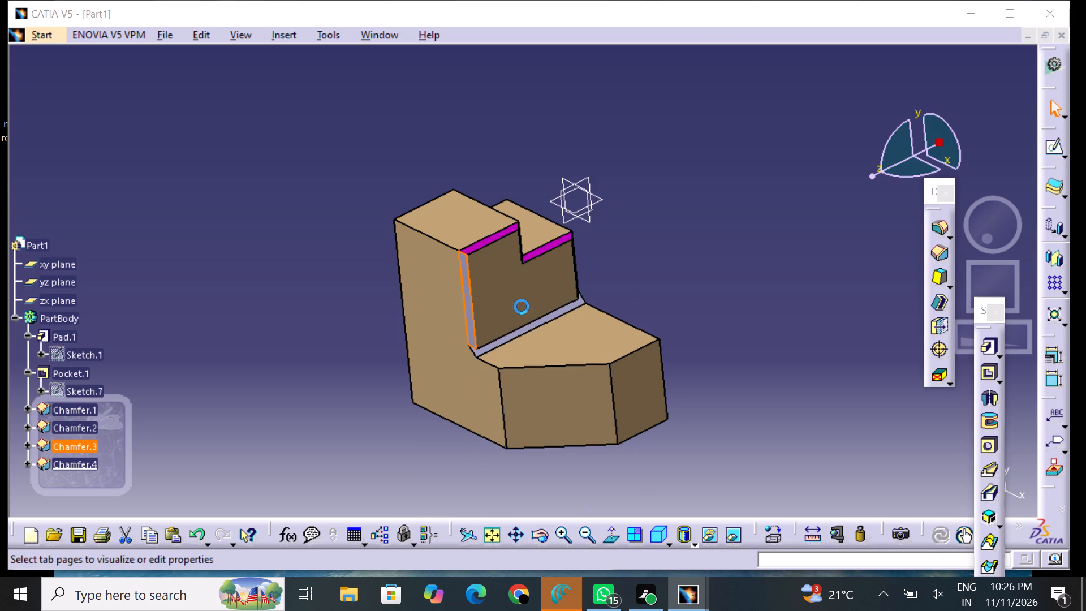
pyautogui.click(701, 119)
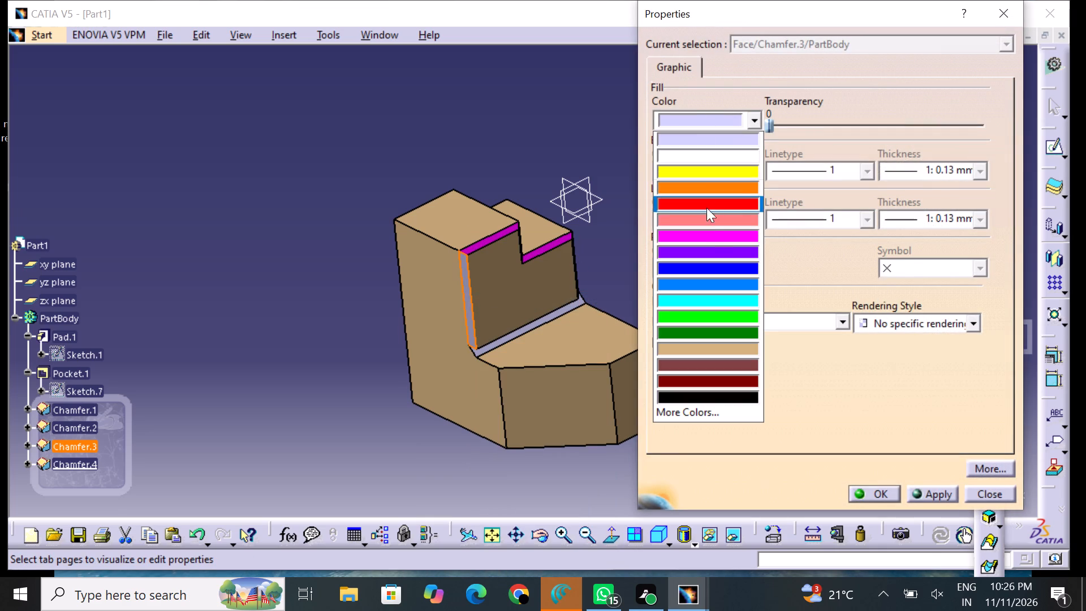
pyautogui.click(719, 236)
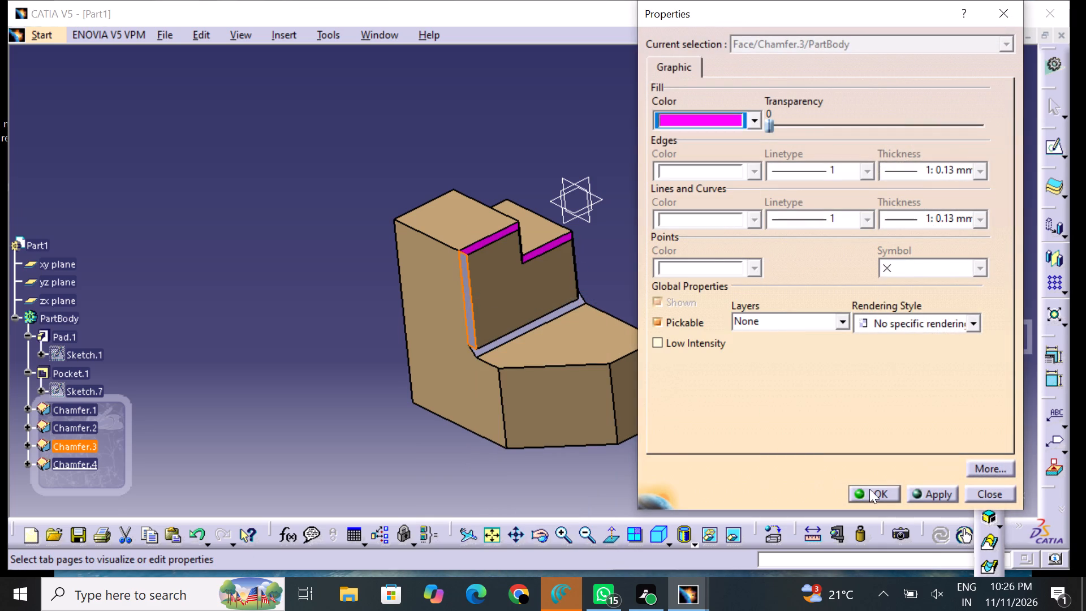
pyautogui.click(870, 489)
pyautogui.click(796, 464)
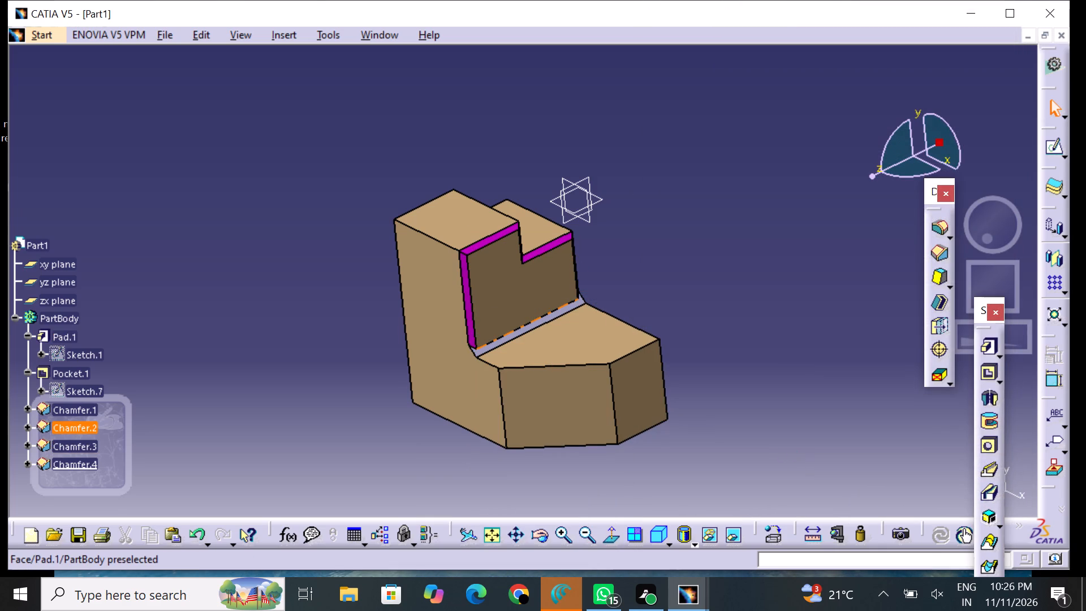
# Set the fill colour of the chamfer face where the upright meets the lower leg to magenta.
pyautogui.click(519, 331)
pyautogui.rightClick(517, 331)
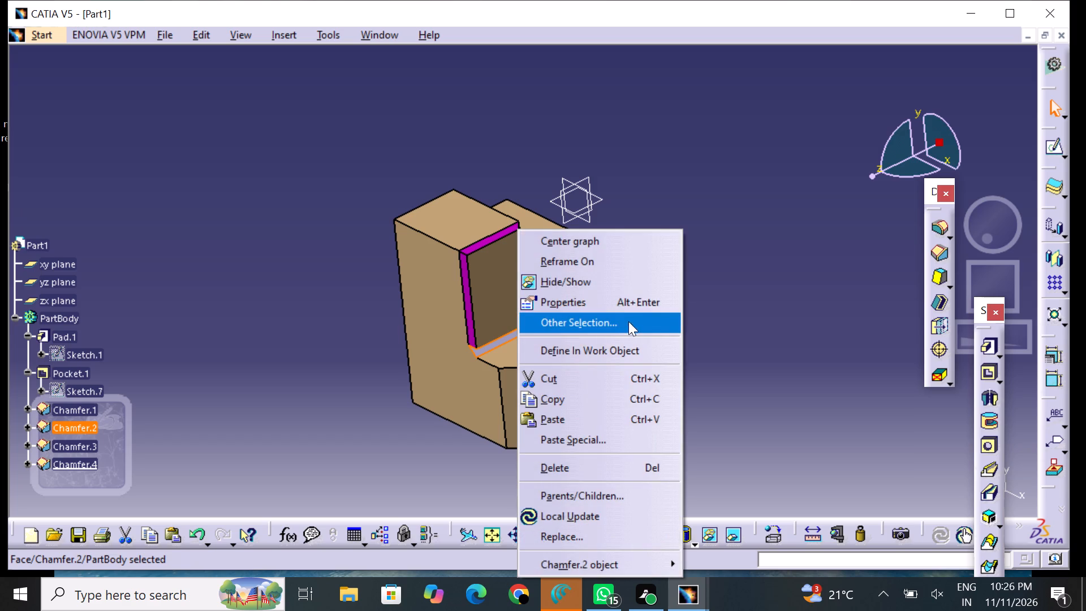
pyautogui.click(614, 308)
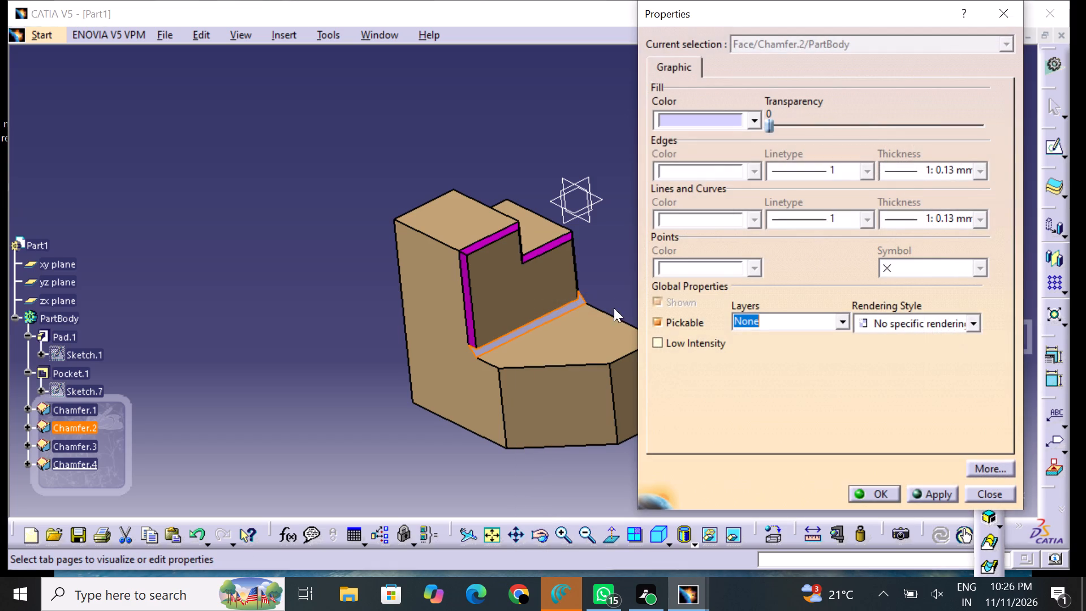
pyautogui.moveTo(712, 122); pyautogui.dragTo(715, 130)
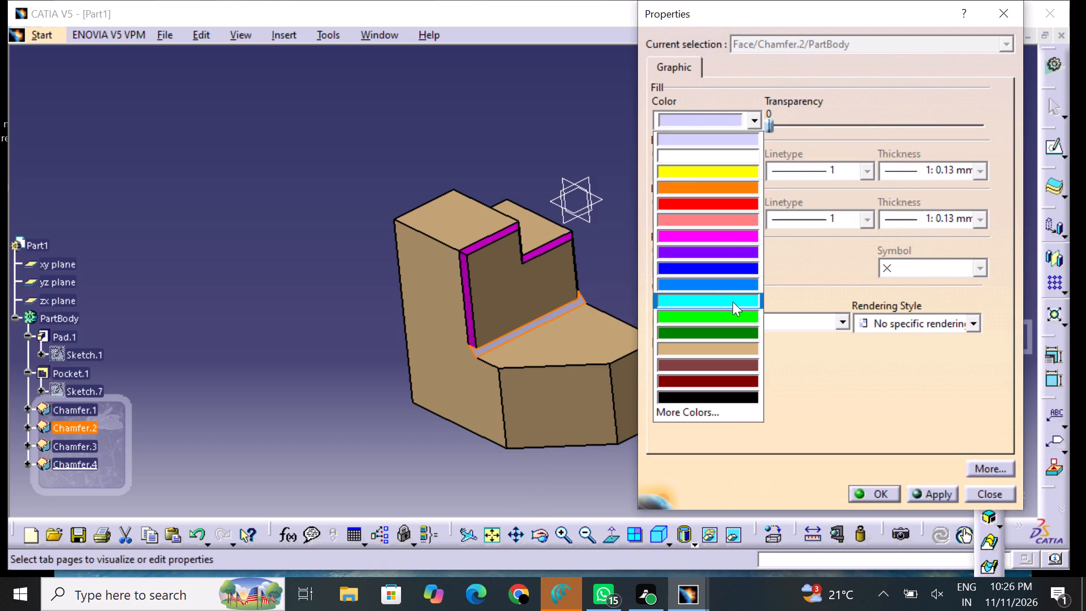
pyautogui.click(711, 234)
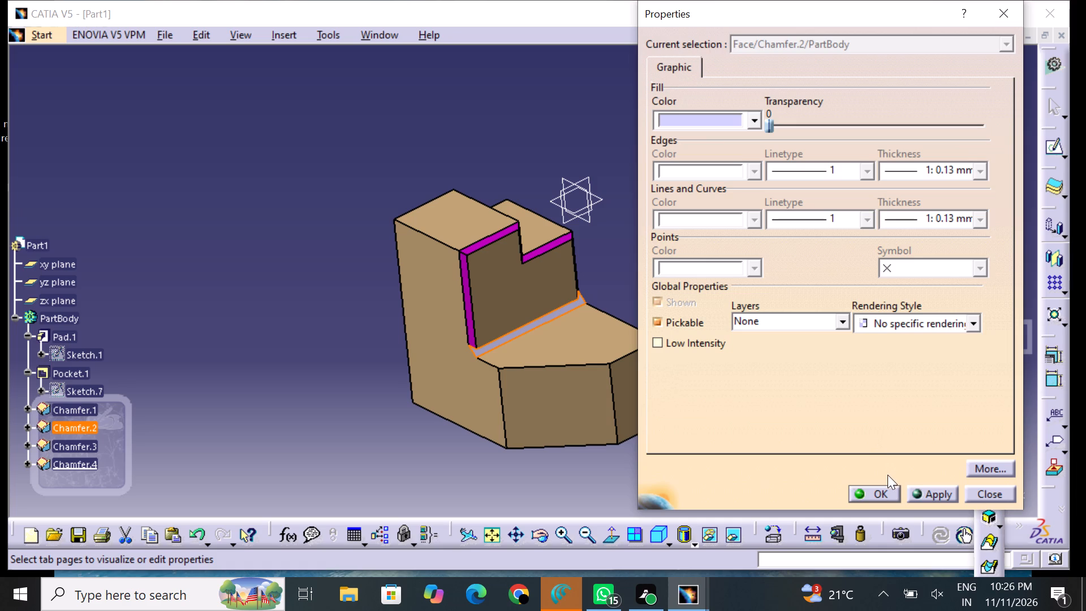
pyautogui.click(883, 493)
pyautogui.moveTo(743, 437); pyautogui.dragTo(743, 432)
# Set the fill colour of the outer vertical chamfer face on the upright's pocketed side to magenta.
pyautogui.moveTo(760, 385); pyautogui.dragTo(739, 388, button='middle')
pyautogui.moveTo(760, 384); pyautogui.dragTo(739, 388, button='right')
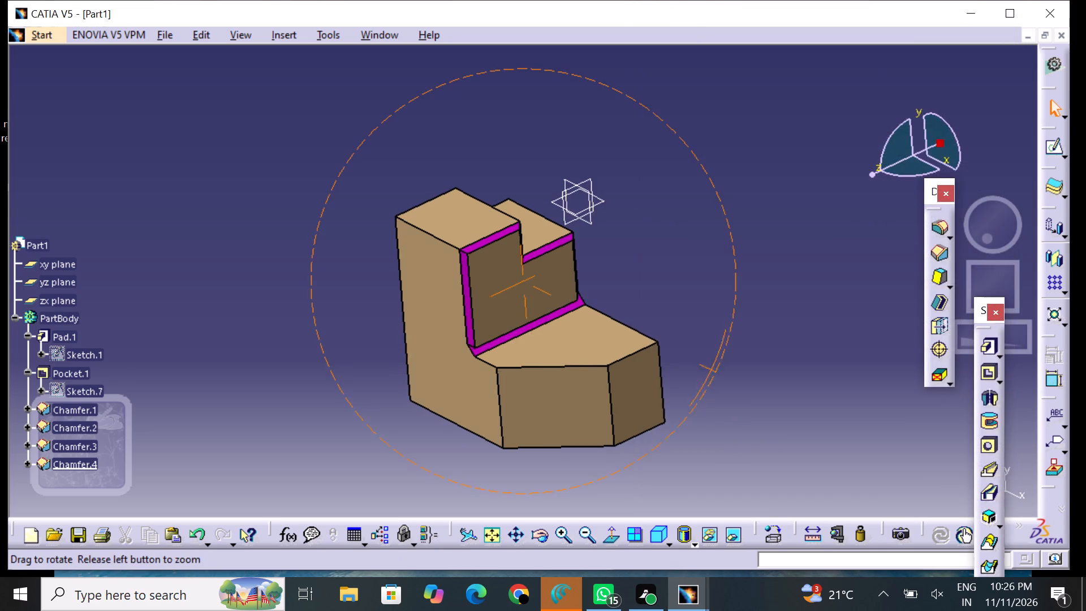
pyautogui.moveTo(739, 388); pyautogui.dragTo(618, 397, button='middle')
pyautogui.moveTo(739, 388); pyautogui.dragTo(618, 397, button='right')
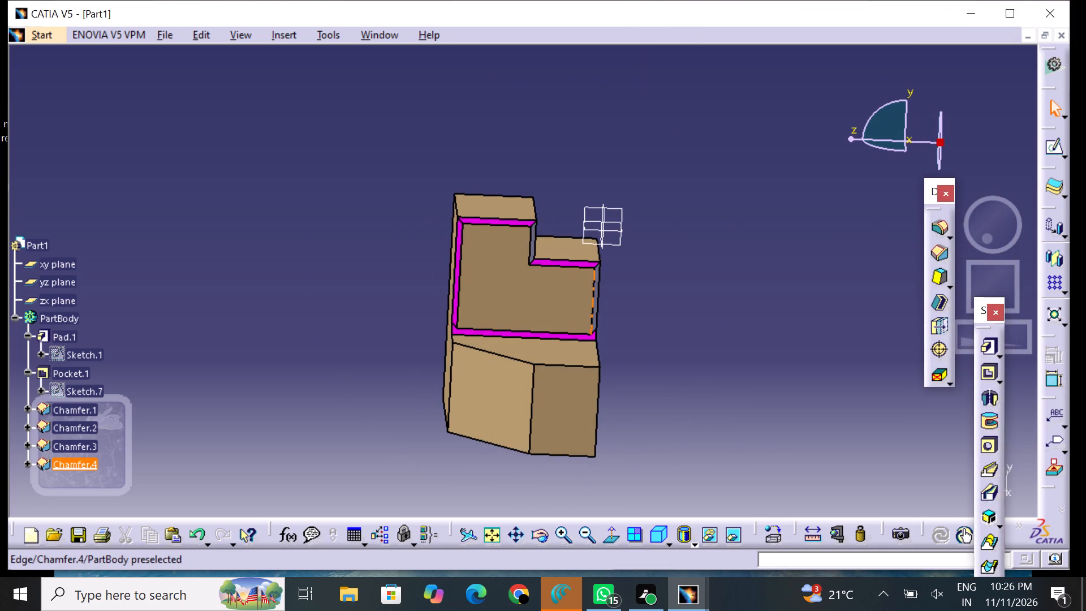
pyautogui.moveTo(628, 286); pyautogui.dragTo(572, 286, button='middle')
pyautogui.moveTo(628, 286); pyautogui.dragTo(554, 287, button='right')
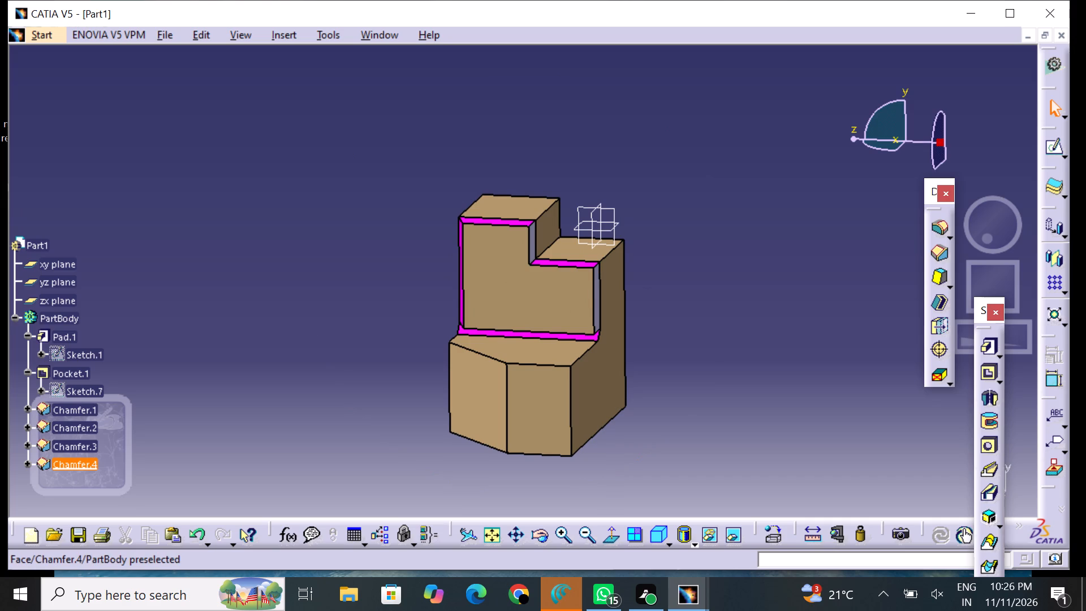
pyautogui.click(598, 300)
pyautogui.rightClick(599, 300)
pyautogui.click(640, 303)
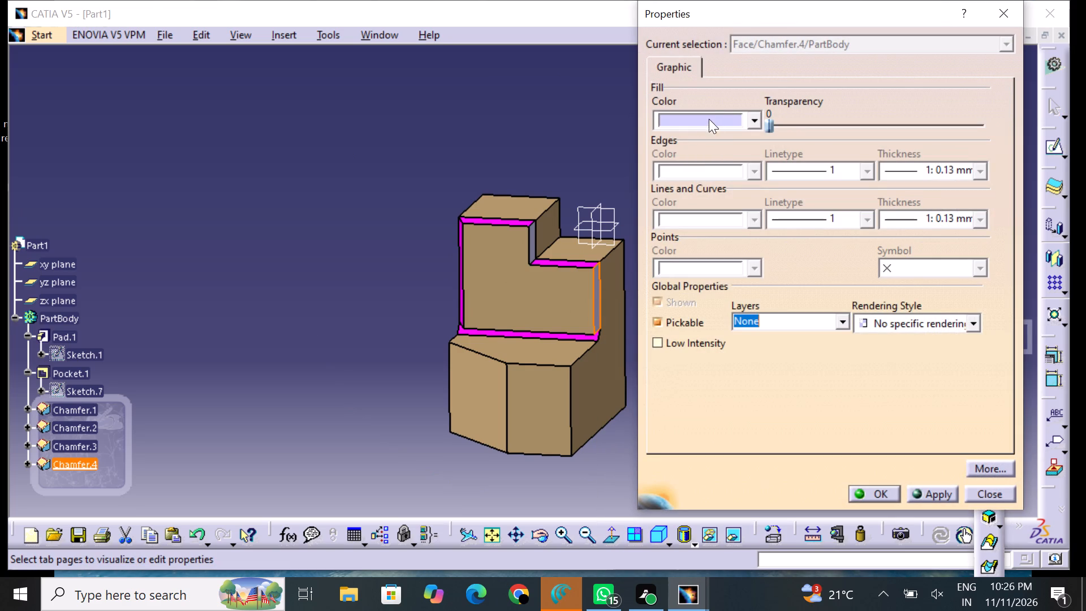
pyautogui.click(709, 119)
pyautogui.click(730, 233)
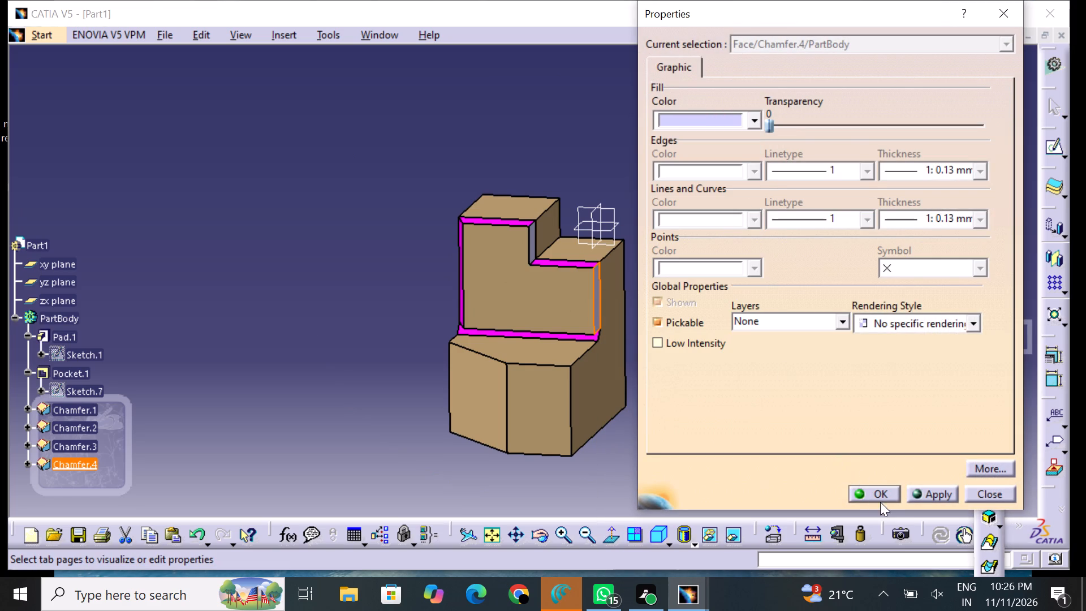
pyautogui.click(880, 491)
pyautogui.click(751, 433)
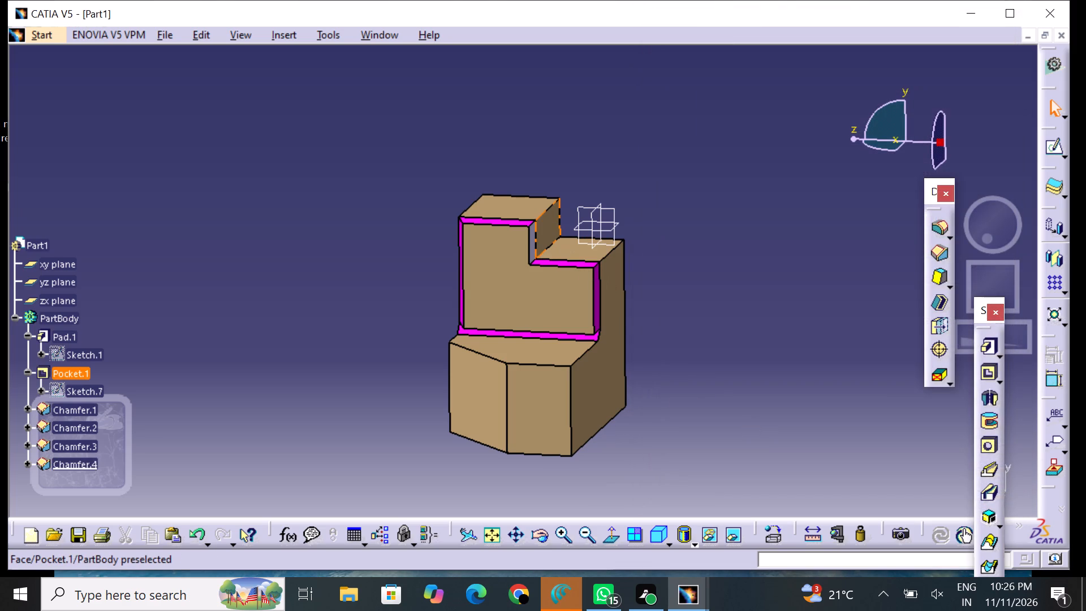
# Set the fill colour of the short vertical chamfer face at the pocket's step to magenta.
pyautogui.click(532, 244)
pyautogui.rightClick(531, 244)
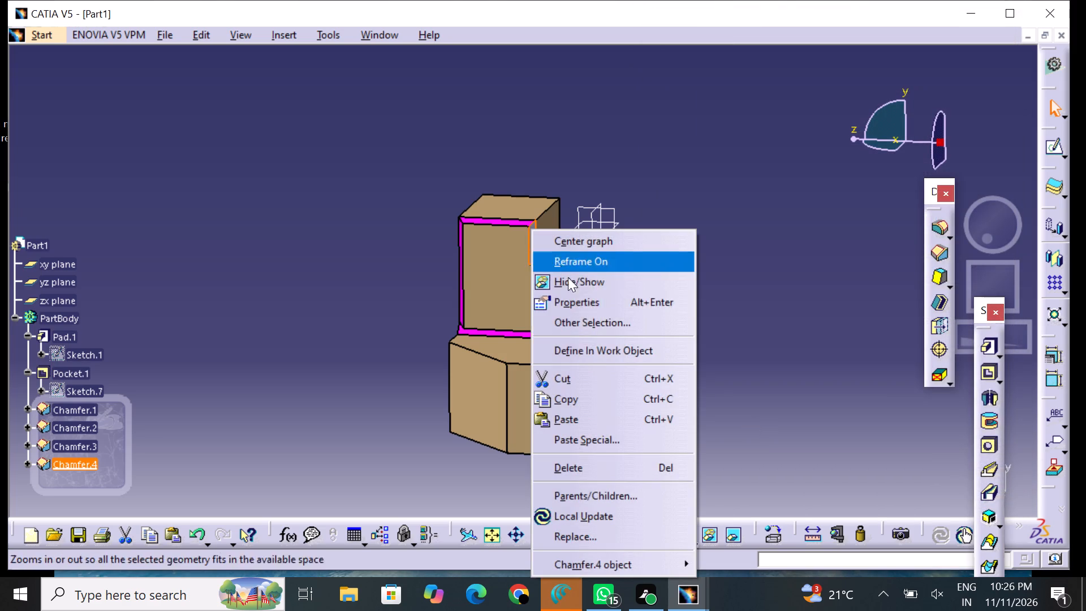
pyautogui.click(579, 299)
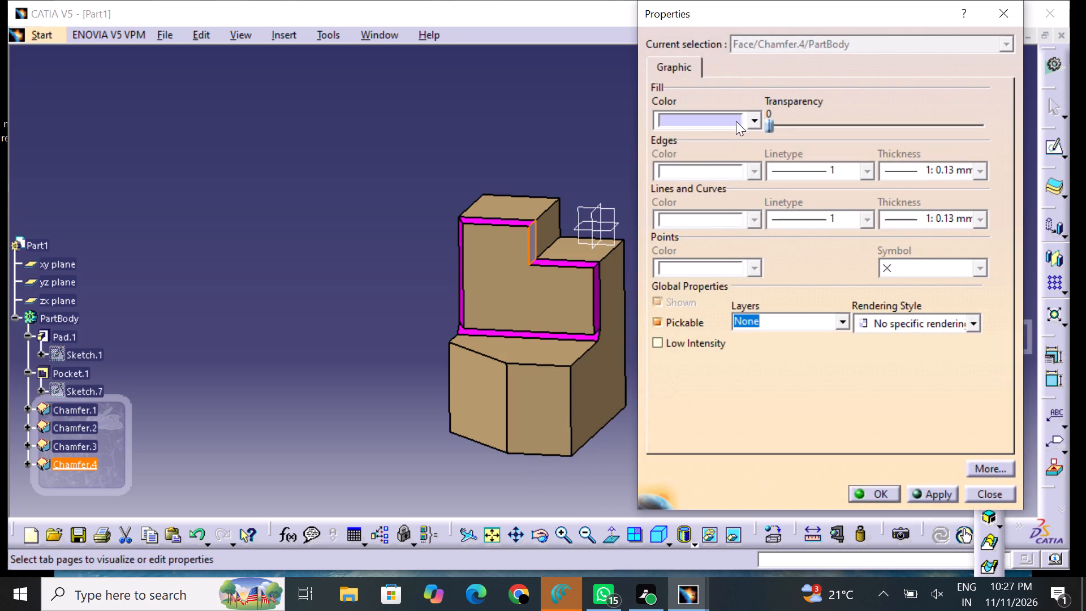
pyautogui.click(718, 119)
pyautogui.click(723, 239)
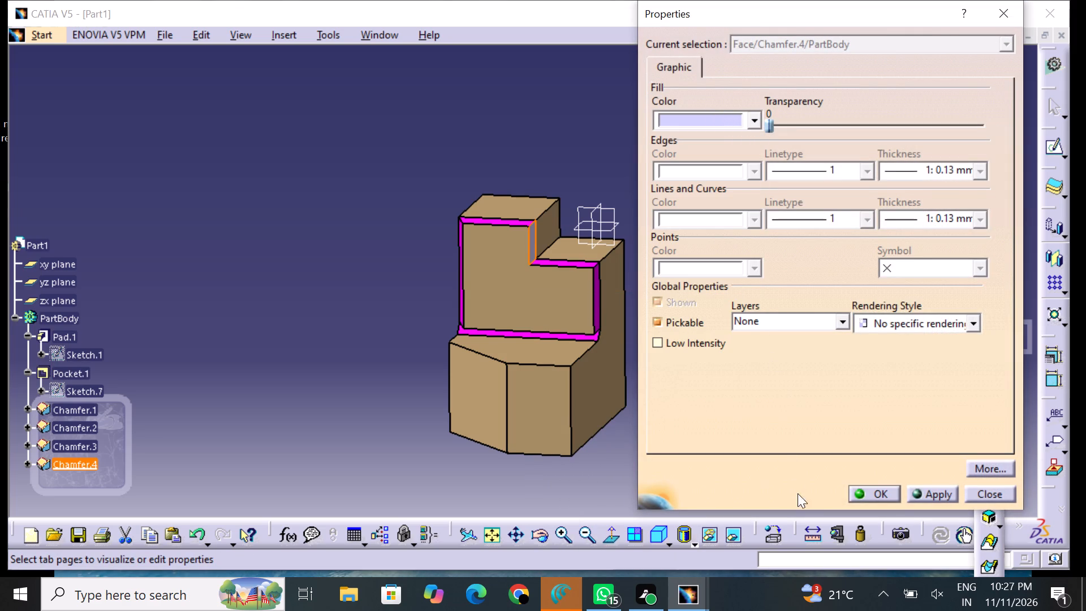
pyautogui.click(881, 494)
pyautogui.click(789, 462)
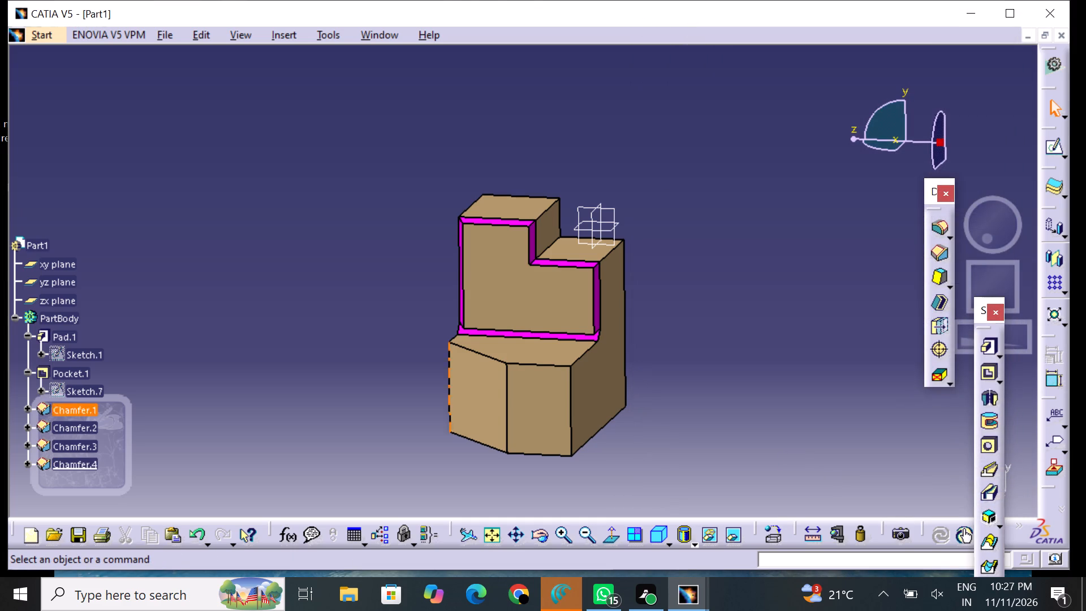
# Set the fill colour of the part's bottom face to tan.
pyautogui.moveTo(261, 421); pyautogui.dragTo(462, 375, button='middle')
pyautogui.moveTo(279, 421); pyautogui.dragTo(462, 375, button='right')
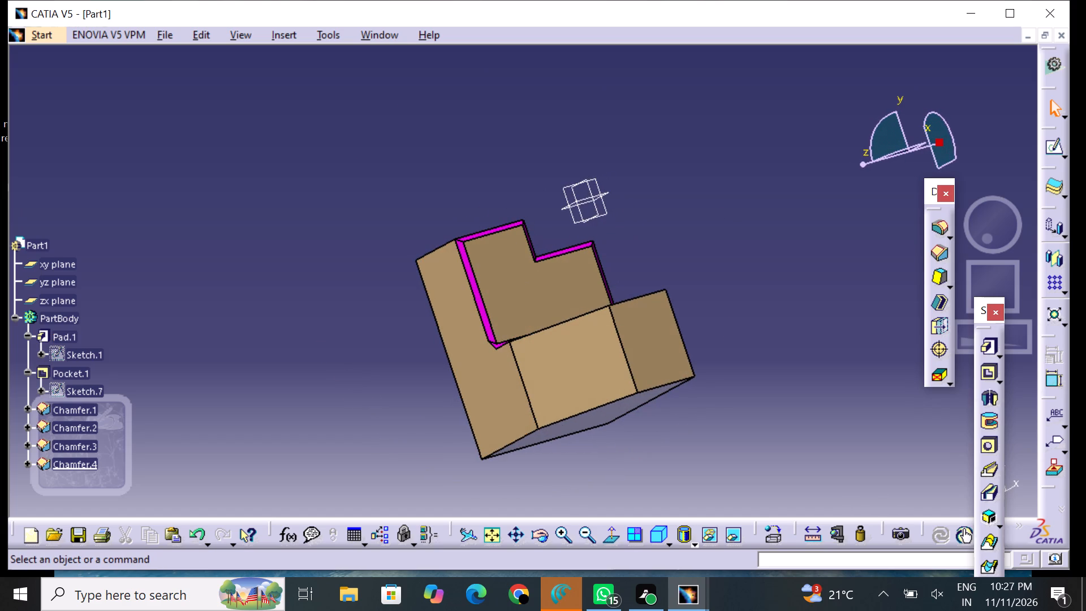
pyautogui.moveTo(658, 223); pyautogui.dragTo(668, 295, button='middle')
pyautogui.moveTo(660, 223); pyautogui.dragTo(668, 295, button='right')
pyautogui.moveTo(701, 475); pyautogui.dragTo(674, 449, button='middle')
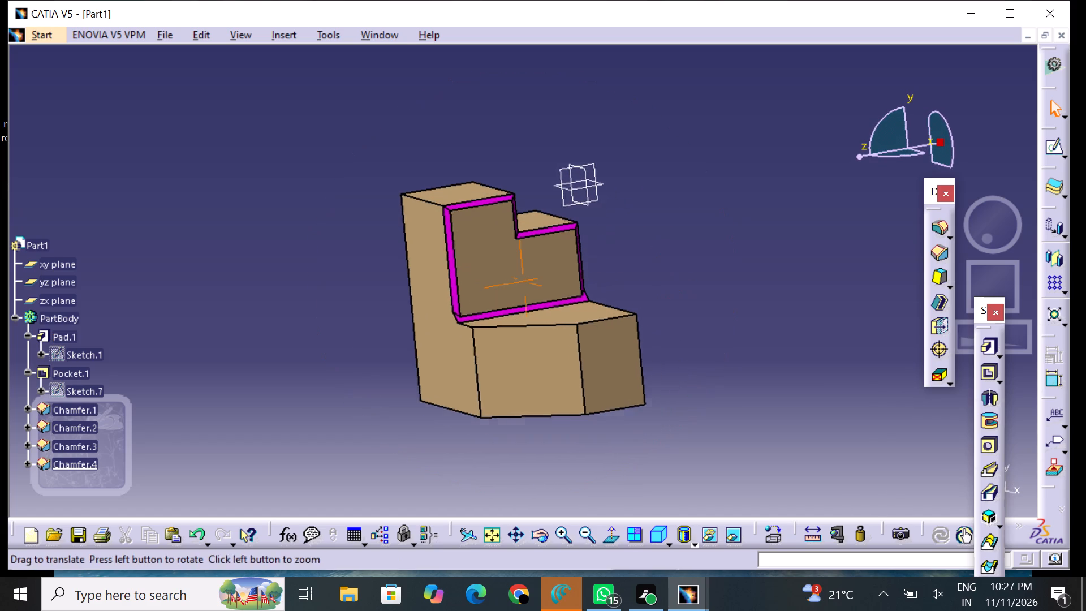
pyautogui.moveTo(674, 449); pyautogui.dragTo(555, 221, button='middle')
pyautogui.moveTo(670, 444); pyautogui.dragTo(555, 221, button='right')
pyautogui.click(527, 317)
pyautogui.rightClick(530, 318)
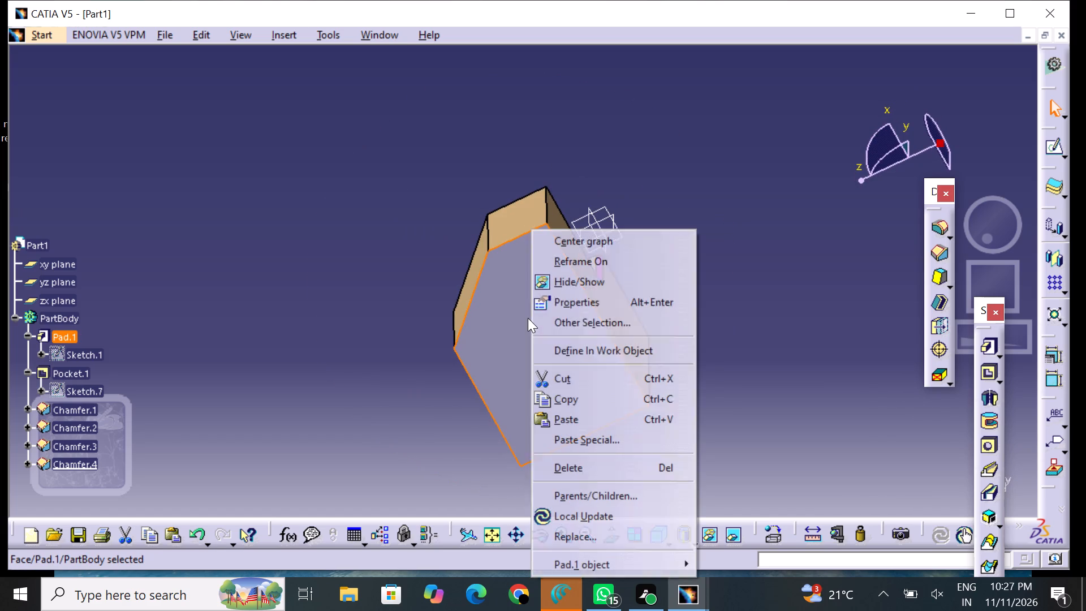
pyautogui.click(555, 300)
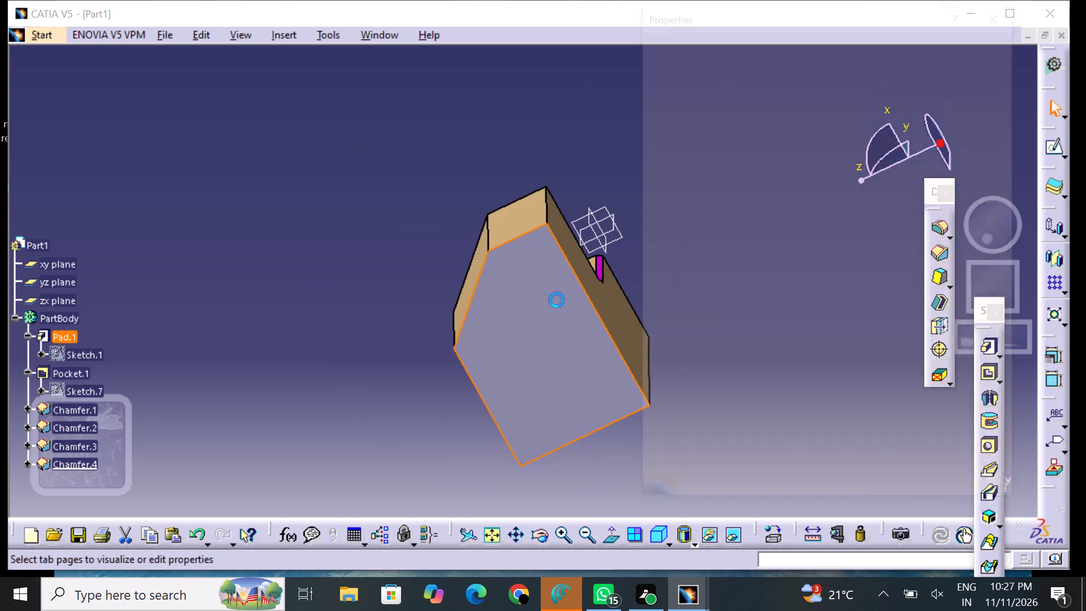
pyautogui.click(720, 123)
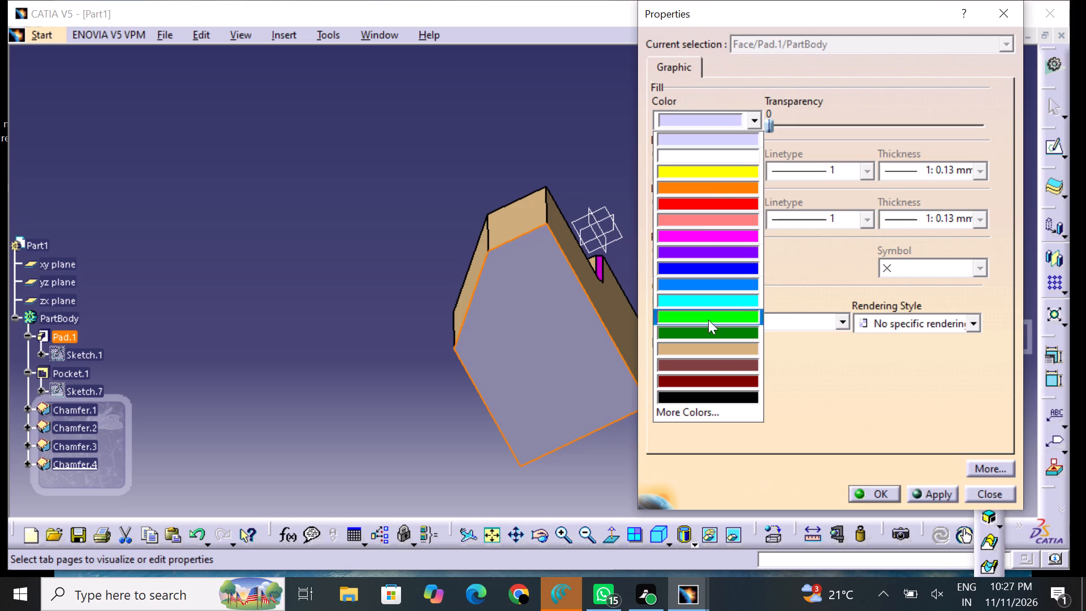
pyautogui.click(713, 348)
pyautogui.click(885, 488)
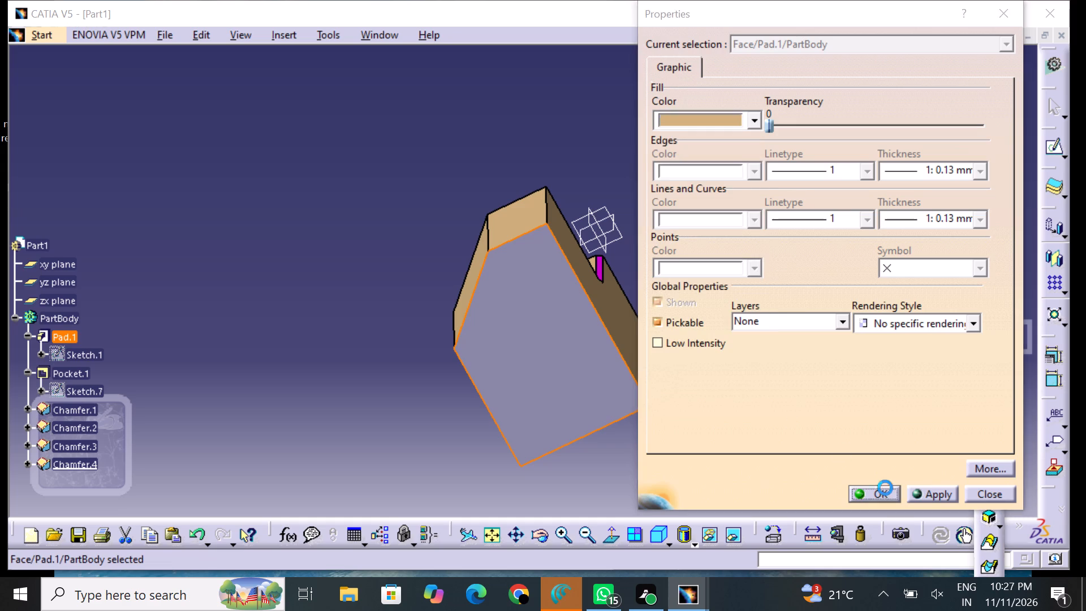
pyautogui.click(776, 411)
# Chamfer the lower leg's top side edge below the pocketed side by 2 mm at 45°.
pyautogui.moveTo(440, 105); pyautogui.dragTo(442, 105, button='middle')
pyautogui.moveTo(442, 105); pyautogui.dragTo(524, 322, button='right')
pyautogui.moveTo(442, 105); pyautogui.dragTo(526, 322, button='middle')
pyautogui.moveTo(640, 305); pyautogui.dragTo(610, 378, button='middle')
pyautogui.moveTo(640, 306); pyautogui.dragTo(610, 378, button='right')
pyautogui.click(592, 320)
pyautogui.rightClick(592, 320)
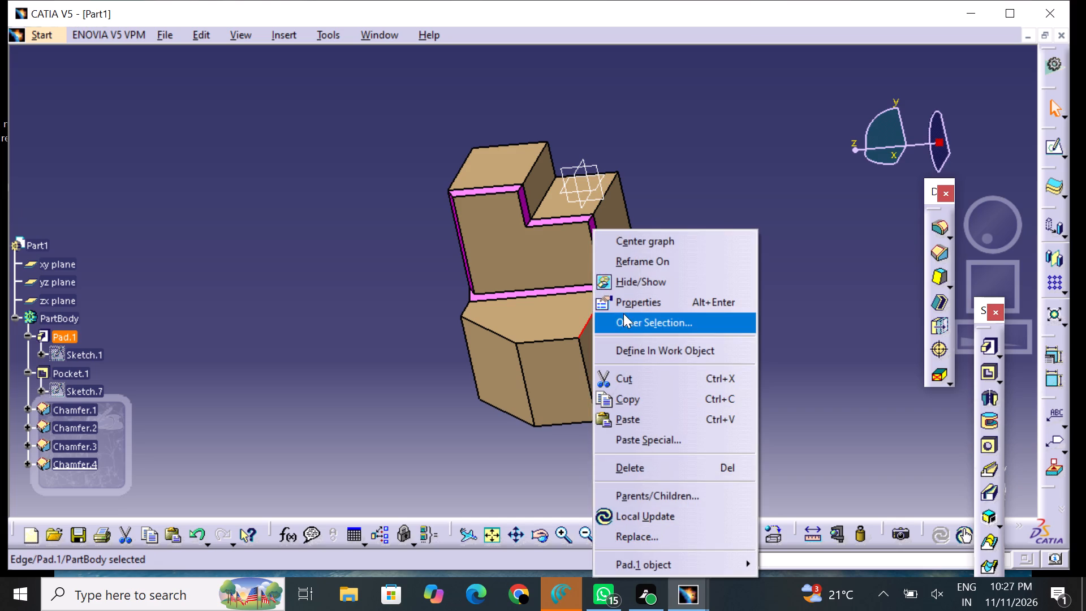
pyautogui.moveTo(797, 330); pyautogui.dragTo(807, 334)
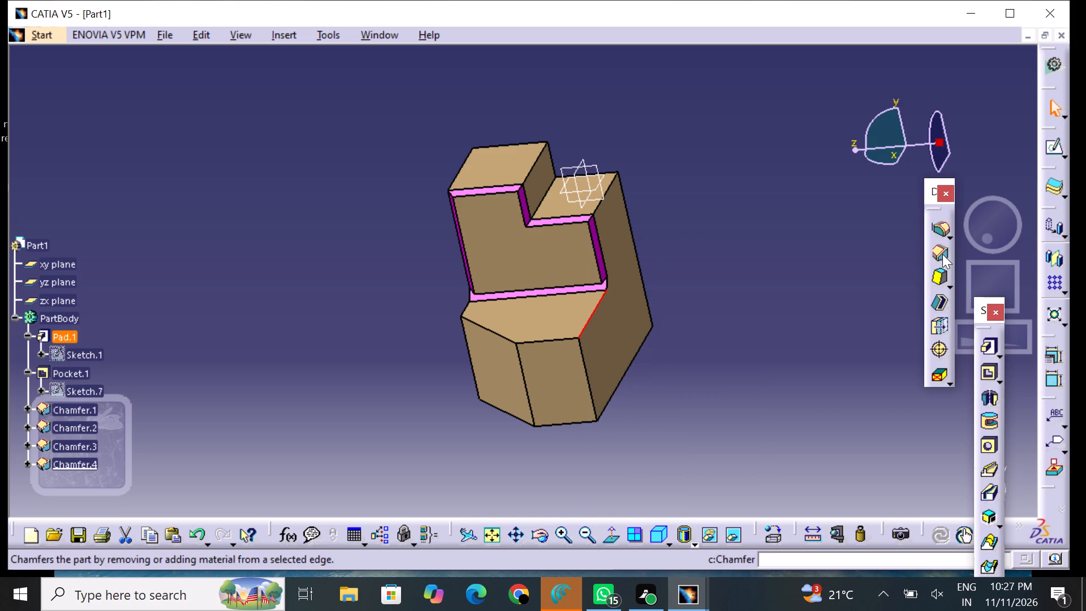
pyautogui.click(942, 254)
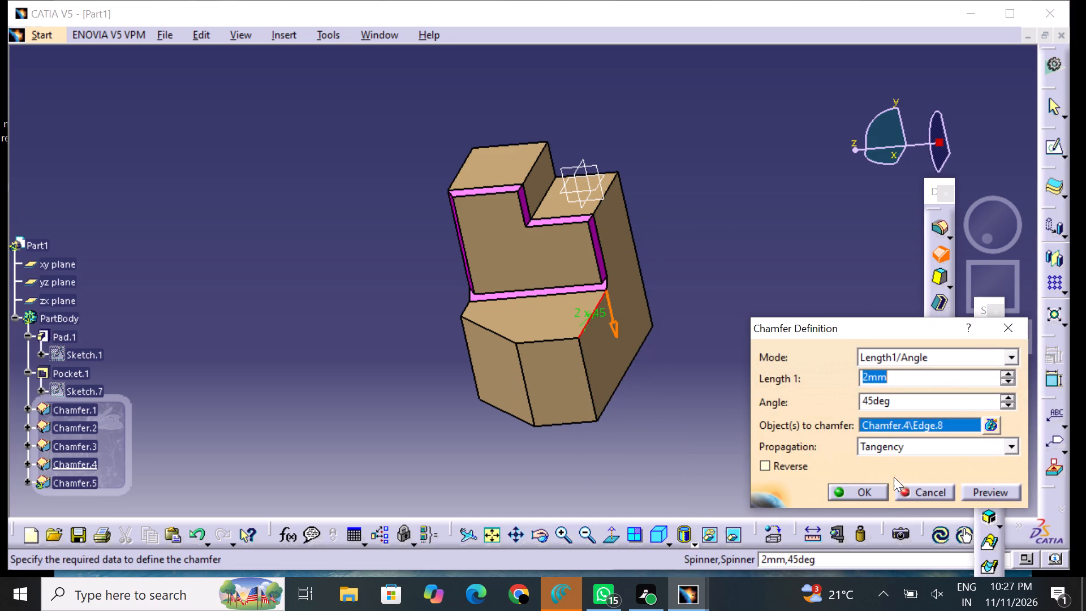
pyautogui.click(874, 498)
pyautogui.click(752, 446)
# Chamfer the lower leg's top front edge, between the new side chamfer and the large corner chamfer, by 2 mm at 45°.
pyautogui.moveTo(656, 428); pyautogui.dragTo(676, 423, button='middle')
pyautogui.moveTo(656, 428); pyautogui.dragTo(676, 422, button='right')
pyautogui.click(566, 345)
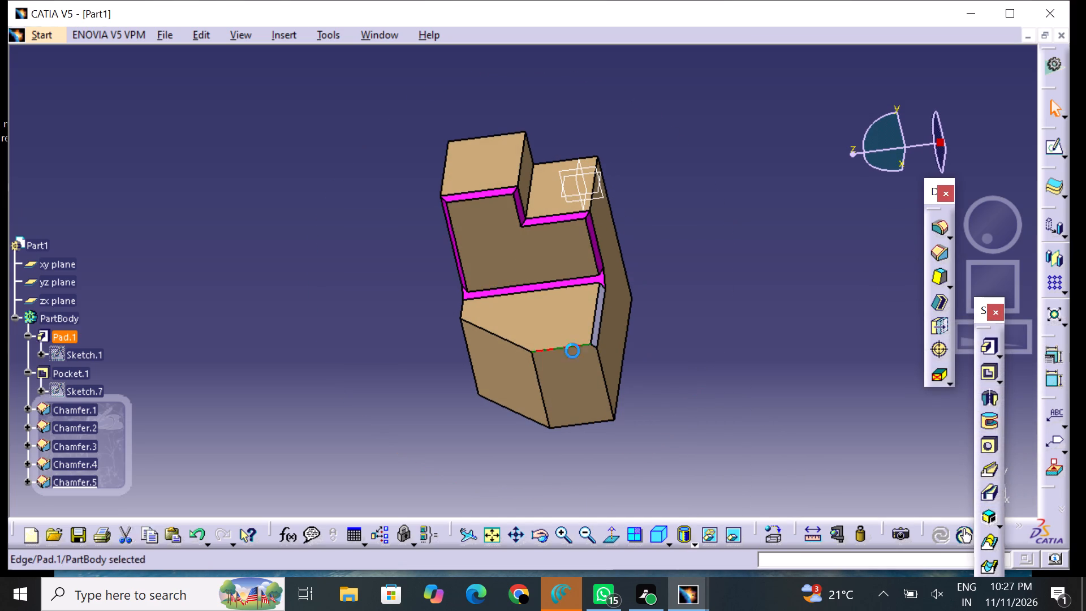
pyautogui.click(938, 251)
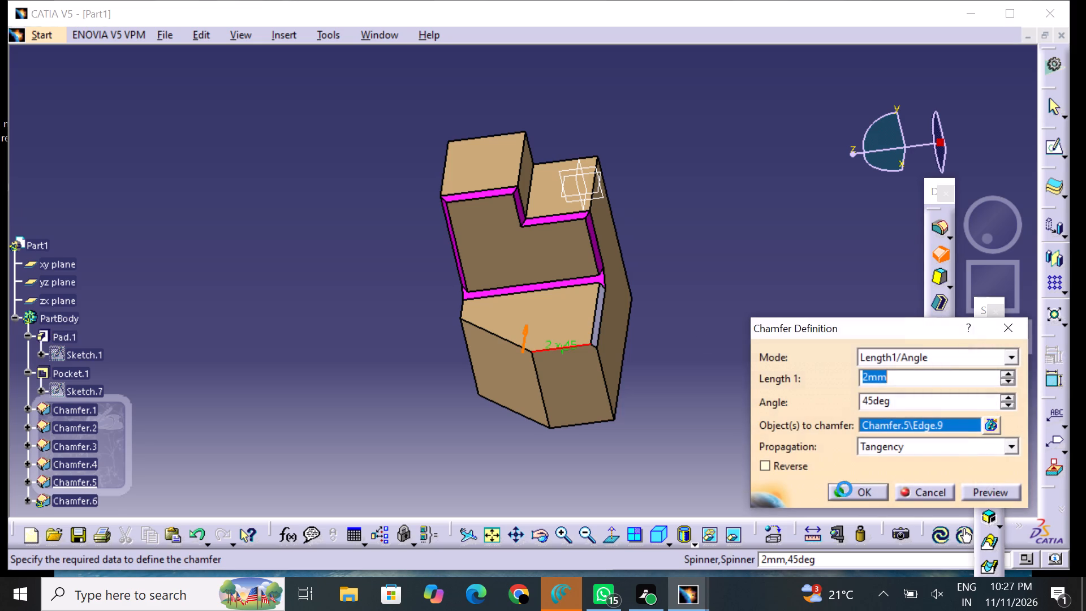
pyautogui.click(863, 494)
pyautogui.moveTo(741, 483); pyautogui.dragTo(734, 479)
pyautogui.moveTo(412, 449); pyautogui.dragTo(413, 449, button='middle')
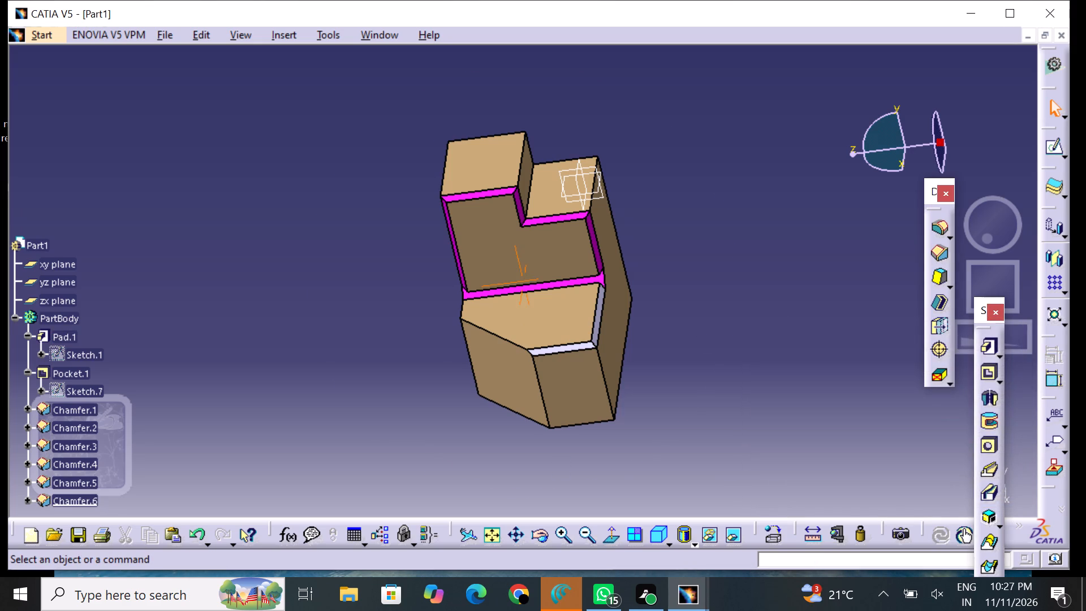
# Chamfer the lower leg's top edge along the large corner chamfer by 2 mm at 45°.
pyautogui.moveTo(413, 449); pyautogui.dragTo(501, 411, button='middle')
pyautogui.moveTo(413, 449); pyautogui.dragTo(502, 411, button='right')
pyautogui.moveTo(519, 324); pyautogui.dragTo(540, 335)
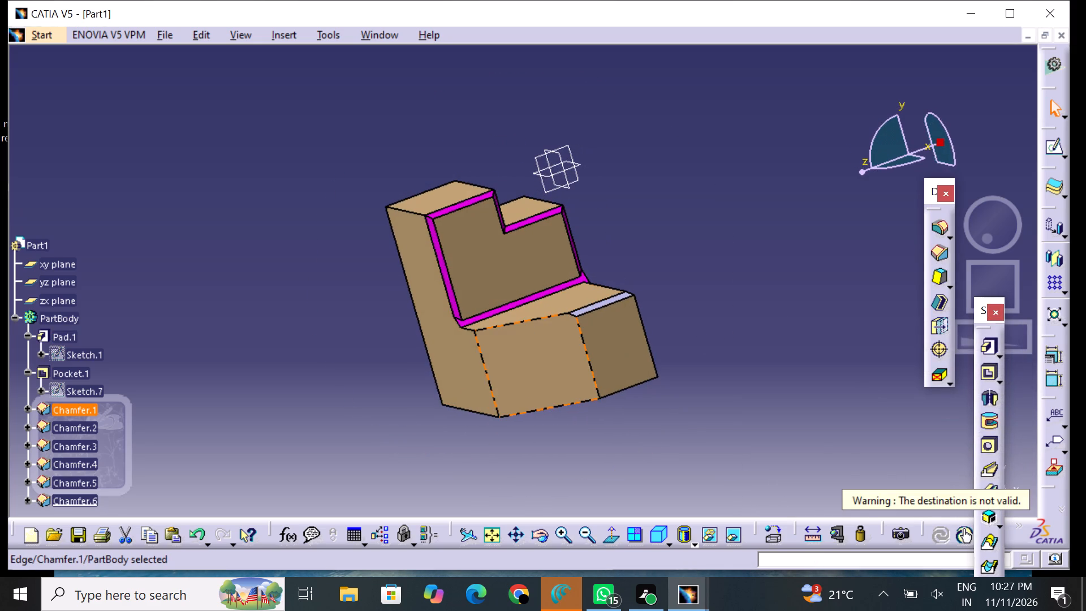
pyautogui.click(936, 247)
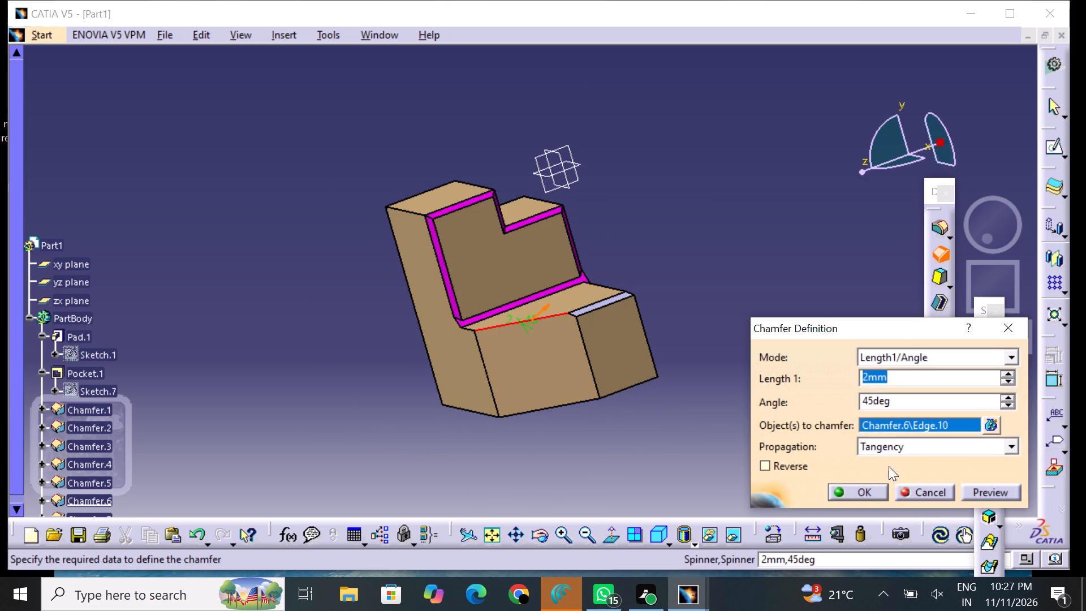
pyautogui.click(863, 489)
pyautogui.moveTo(753, 464); pyautogui.dragTo(740, 458)
# Chamfer the lower leg's short top side edge, opposite the pocketed side, by 2 mm at 45°.
pyautogui.moveTo(377, 188); pyautogui.dragTo(391, 198, button='middle')
pyautogui.moveTo(378, 189); pyautogui.dragTo(391, 198, button='right')
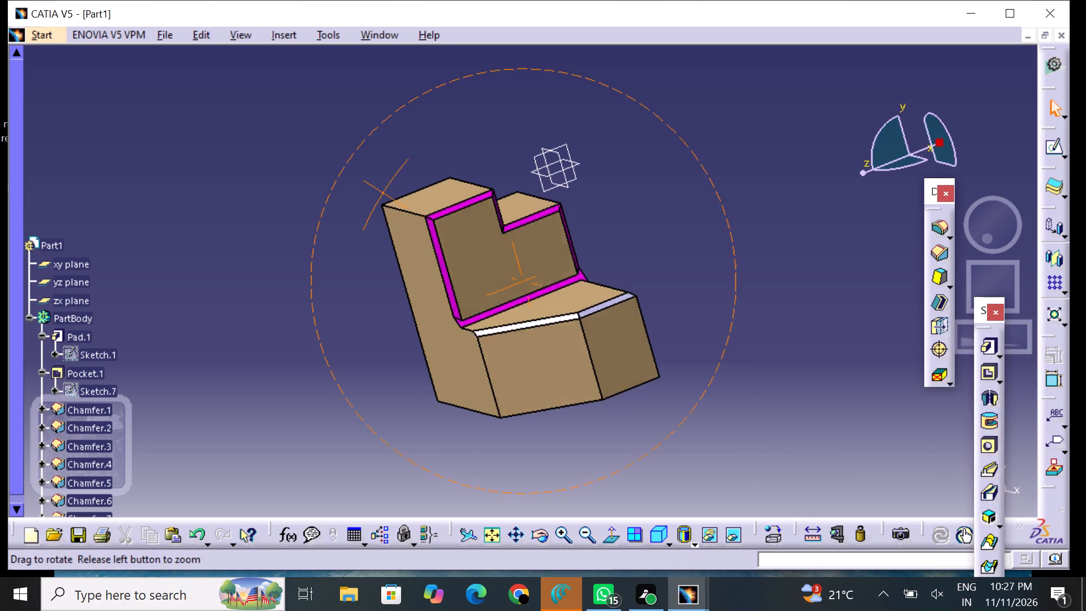
pyautogui.moveTo(391, 198); pyautogui.dragTo(456, 215, button='middle')
pyautogui.moveTo(391, 198); pyautogui.dragTo(456, 215, button='right')
pyautogui.click(476, 333)
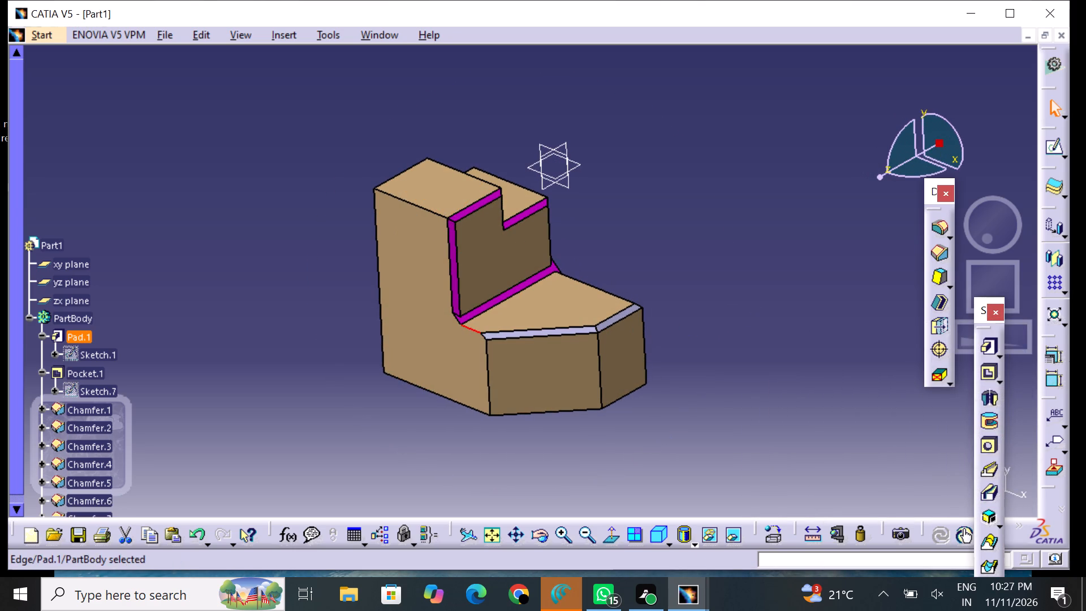
pyautogui.click(931, 249)
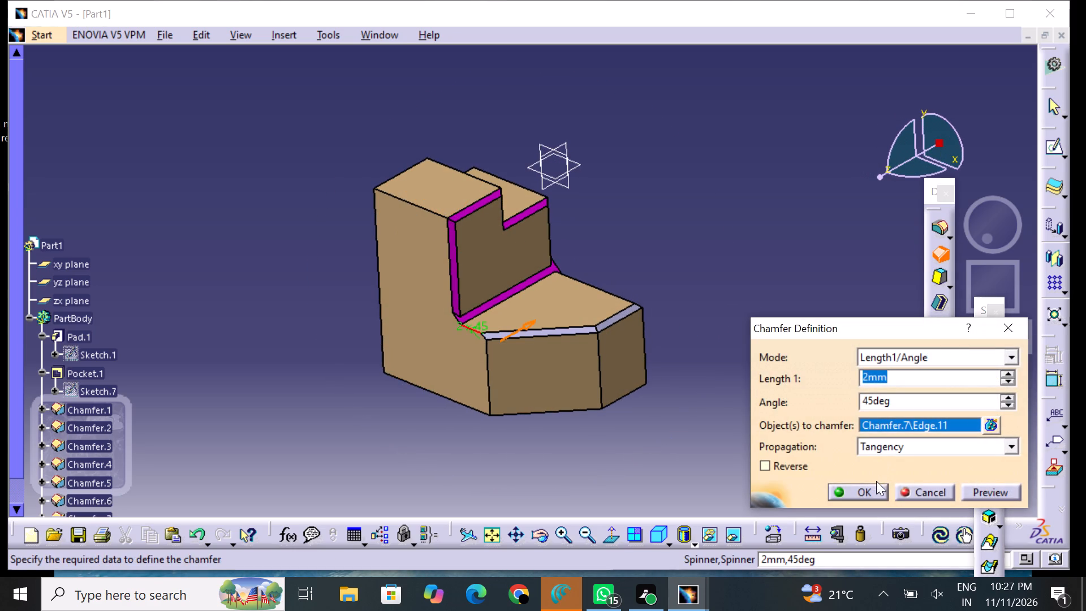
pyautogui.click(876, 481)
pyautogui.click(874, 492)
pyautogui.click(687, 466)
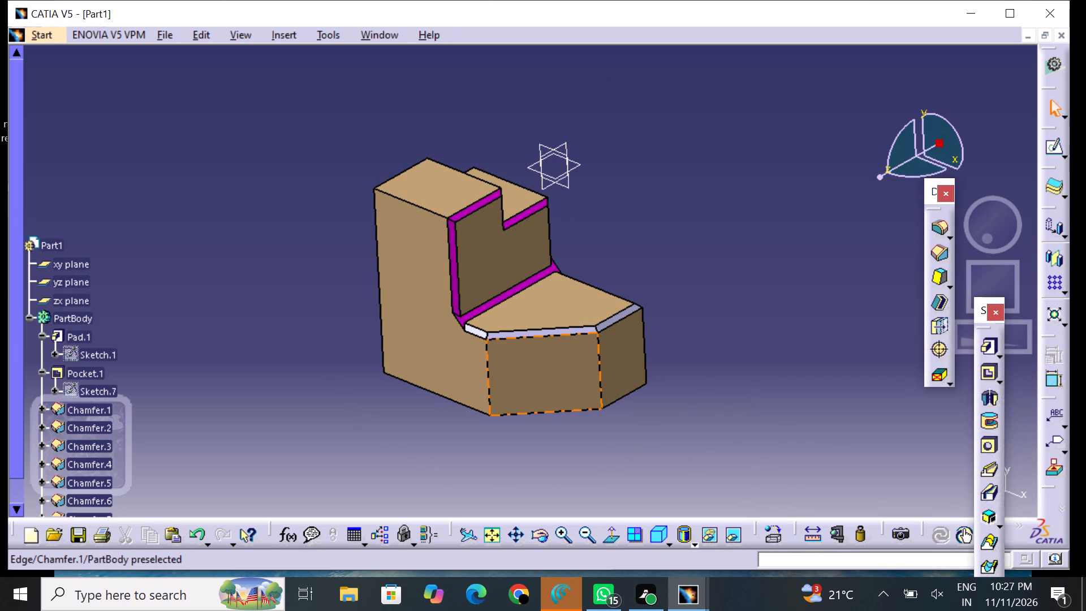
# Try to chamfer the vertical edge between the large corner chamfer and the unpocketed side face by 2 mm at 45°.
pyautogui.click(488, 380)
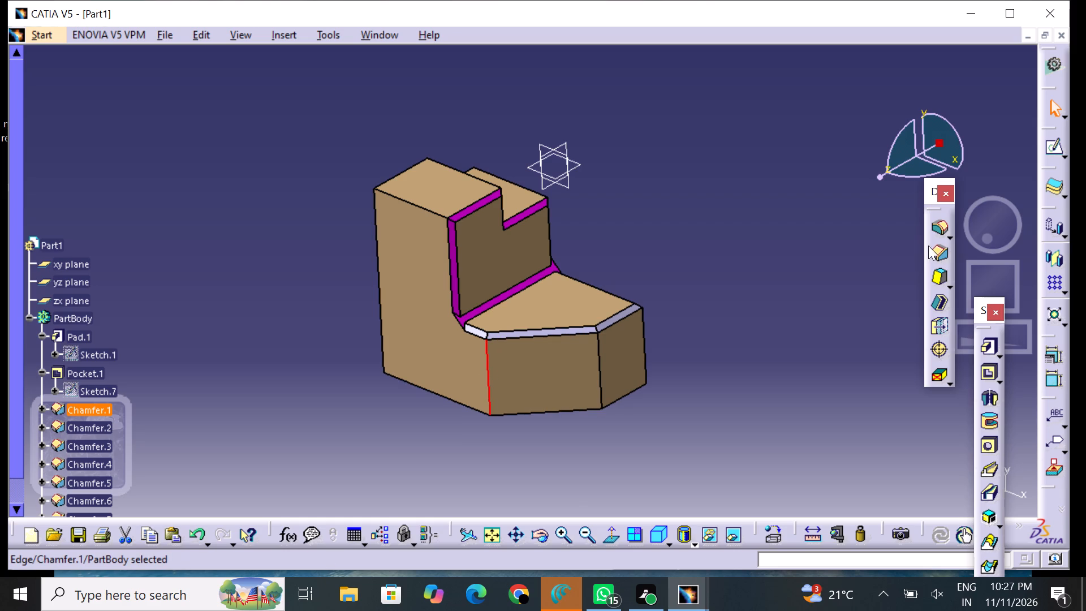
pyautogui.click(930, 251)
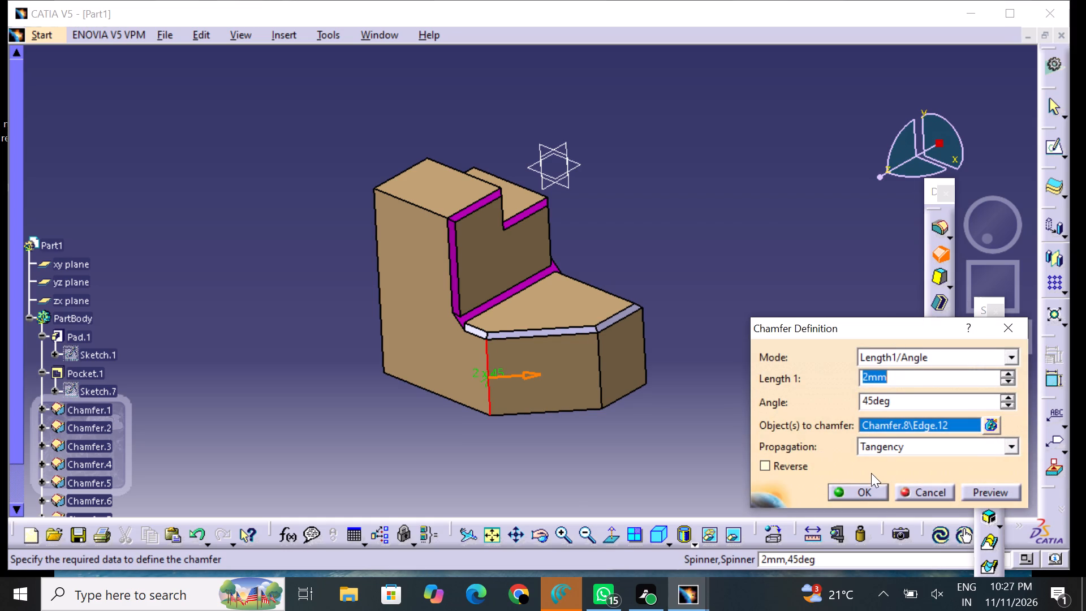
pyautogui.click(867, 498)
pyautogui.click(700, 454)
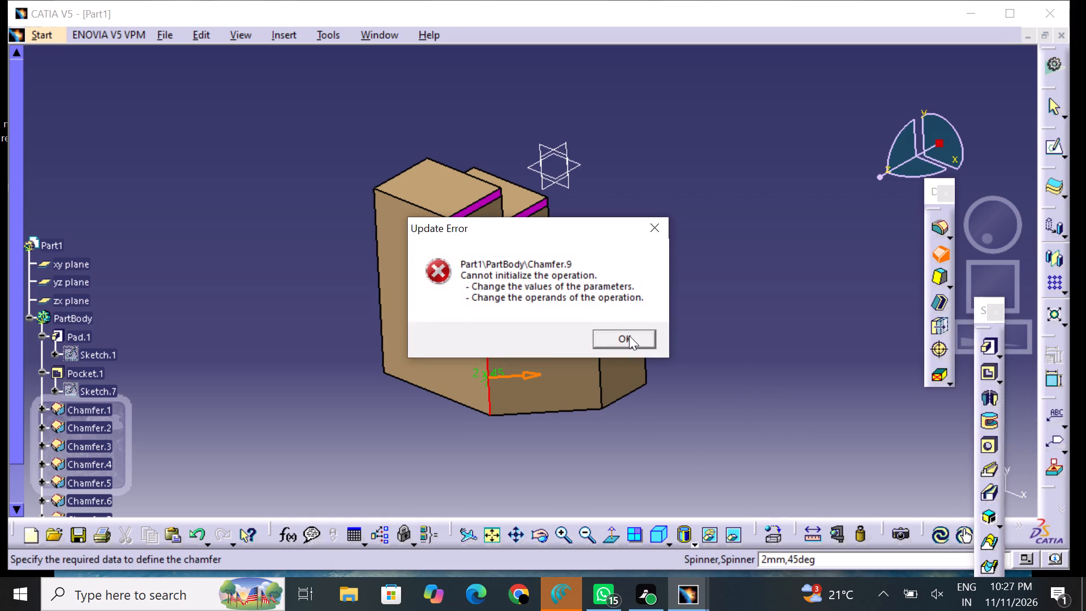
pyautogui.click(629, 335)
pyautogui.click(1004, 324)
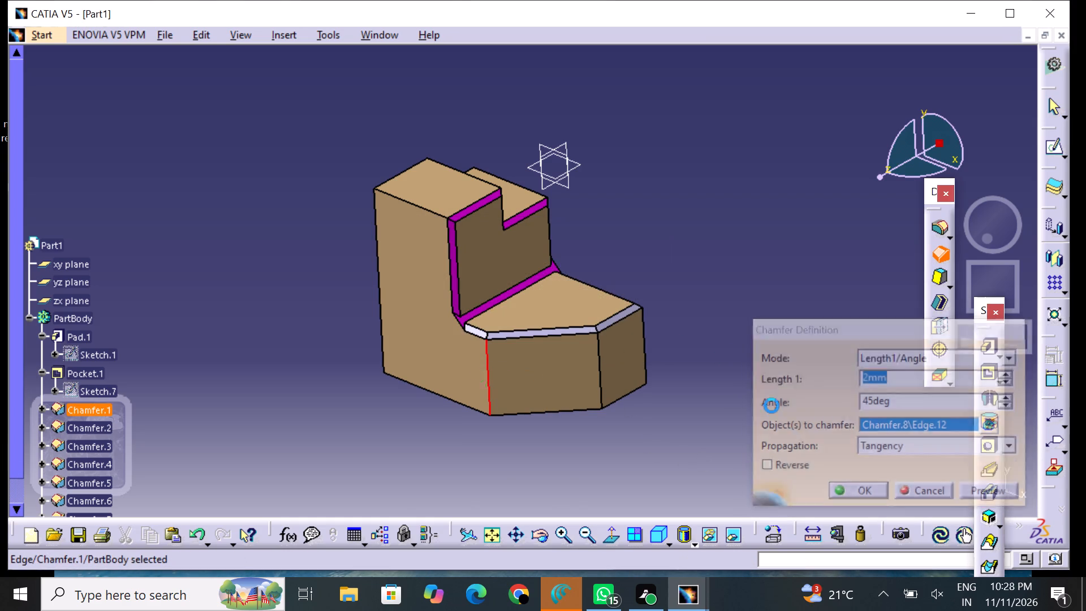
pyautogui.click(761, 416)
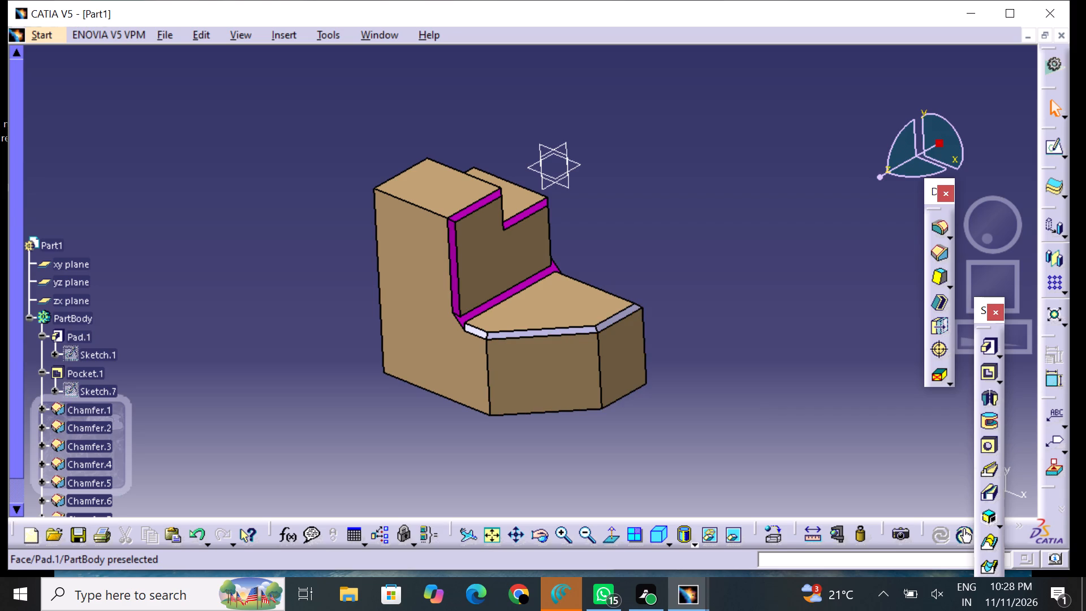
# Chamfer the lower leg's vertical front corner edge on the pocketed side by 2 mm at 45°.
pyautogui.moveTo(642, 337); pyautogui.dragTo(652, 339)
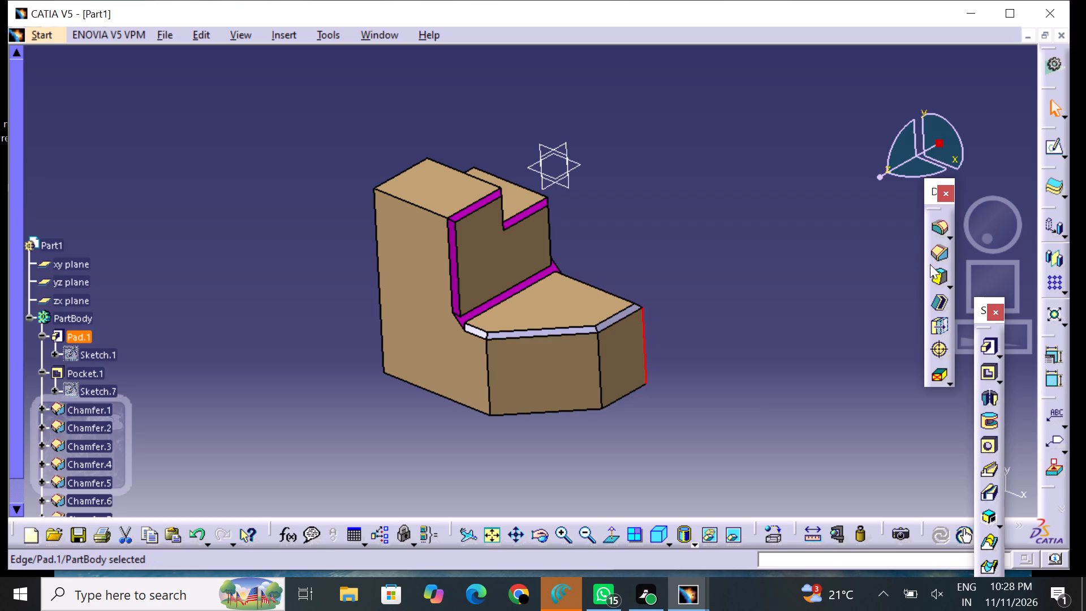
pyautogui.click(934, 261)
pyautogui.click(860, 481)
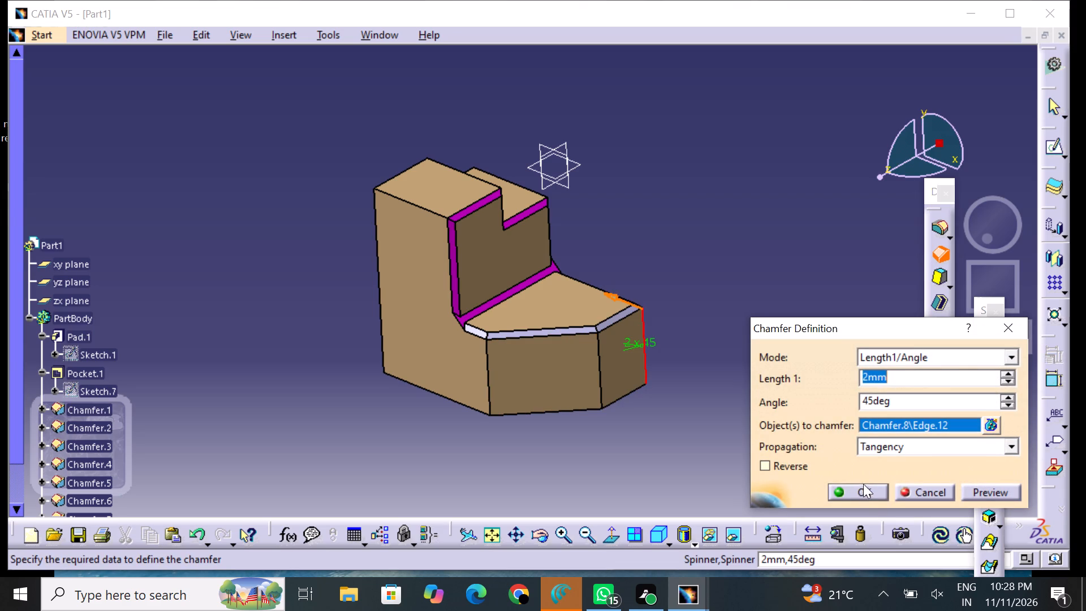
pyautogui.click(863, 487)
pyautogui.click(634, 423)
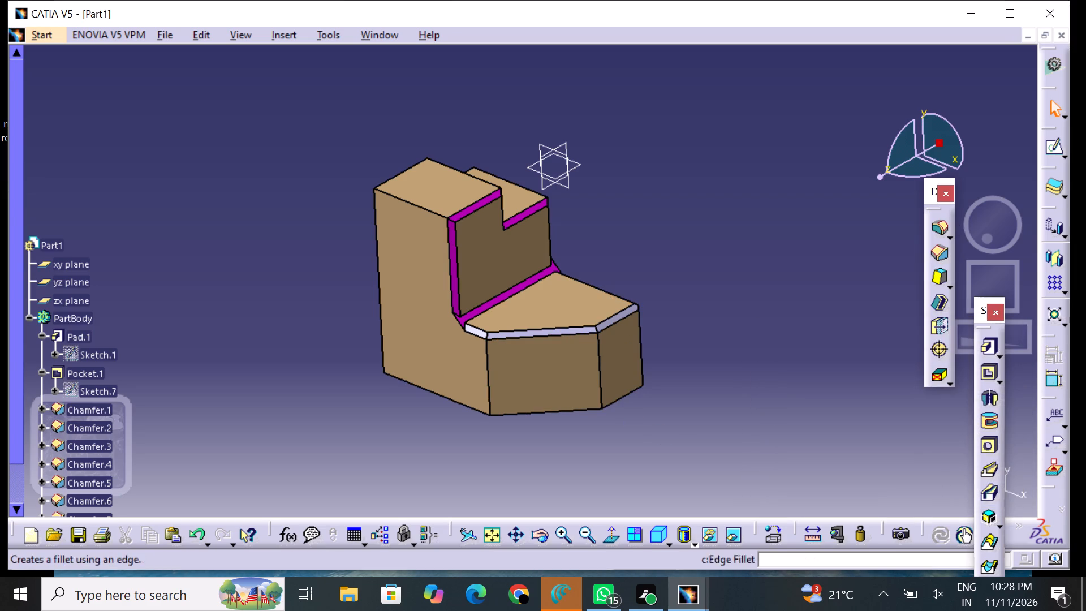
# Set the fill colour of the lower leg's top side chamfer face, below the pocketed side, to magenta.
pyautogui.moveTo(808, 310); pyautogui.dragTo(571, 354, button='middle')
pyautogui.moveTo(809, 317); pyautogui.dragTo(571, 354, button='right')
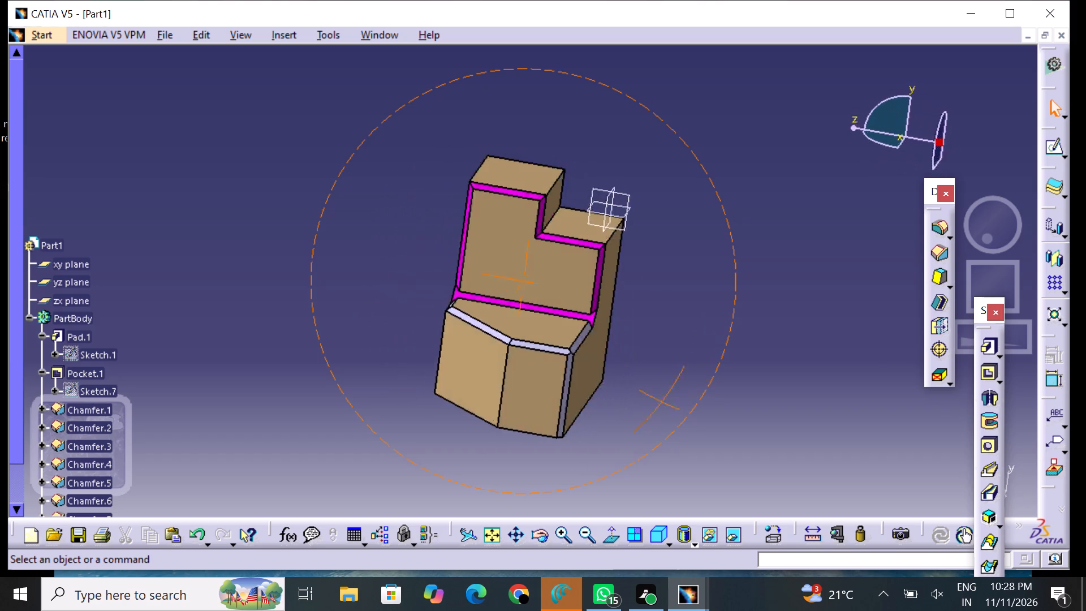
pyautogui.moveTo(571, 354); pyautogui.dragTo(478, 354, button='middle')
pyautogui.moveTo(571, 354); pyautogui.dragTo(478, 354, button='right')
pyautogui.scroll(1, 746, 421)
pyautogui.moveTo(746, 420); pyautogui.dragTo(772, 359, button='middle')
pyautogui.moveTo(747, 419); pyautogui.dragTo(772, 359, button='right')
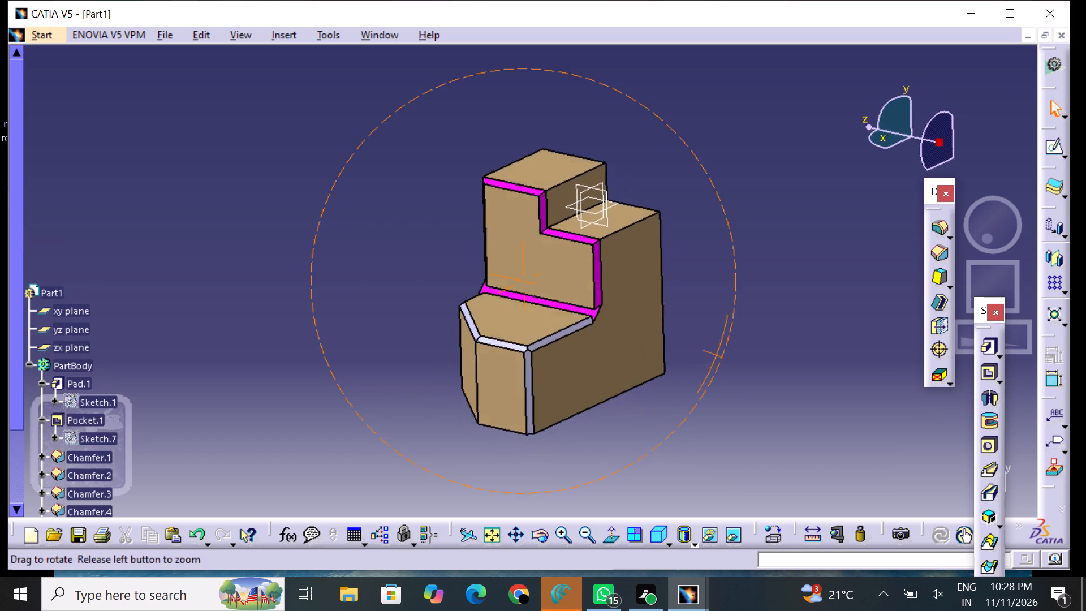
pyautogui.moveTo(772, 359); pyautogui.dragTo(779, 341, button='middle')
pyautogui.moveTo(772, 359); pyautogui.dragTo(785, 322, button='right')
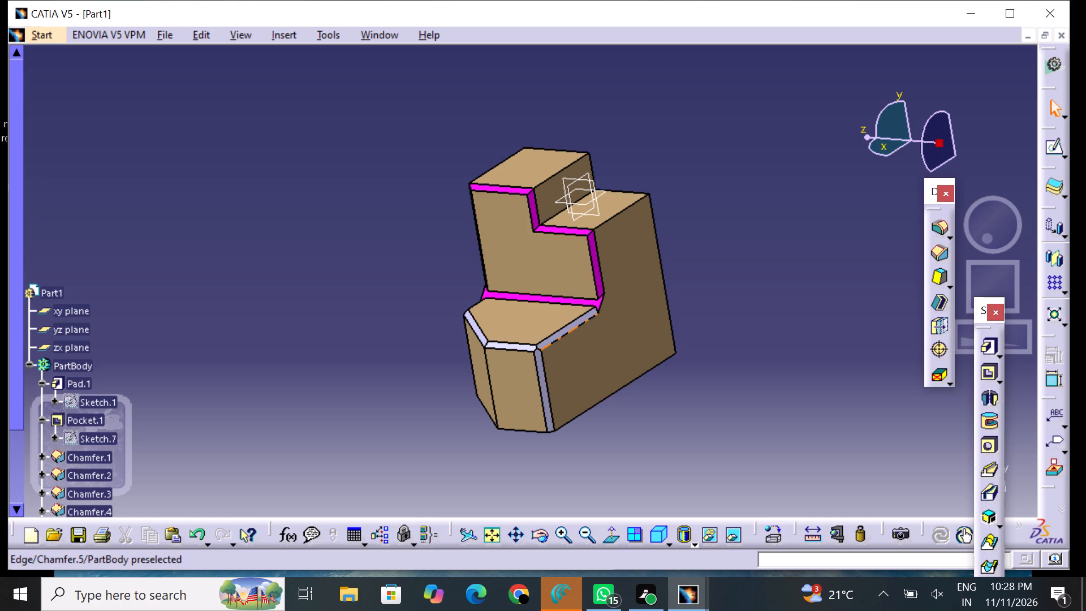
pyautogui.click(571, 324)
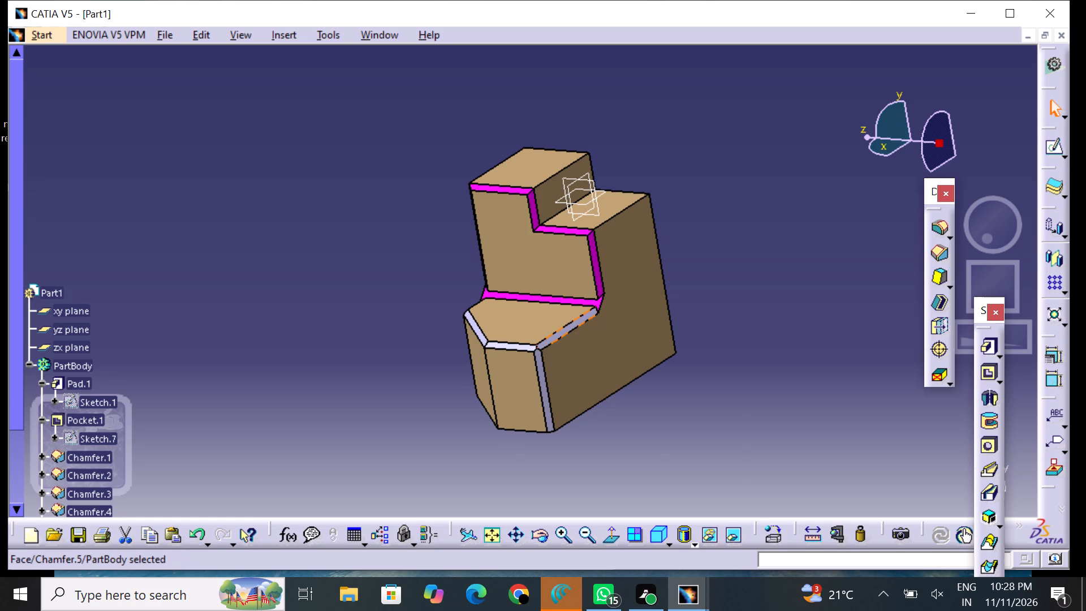
pyautogui.rightClick(571, 324)
pyautogui.click(623, 308)
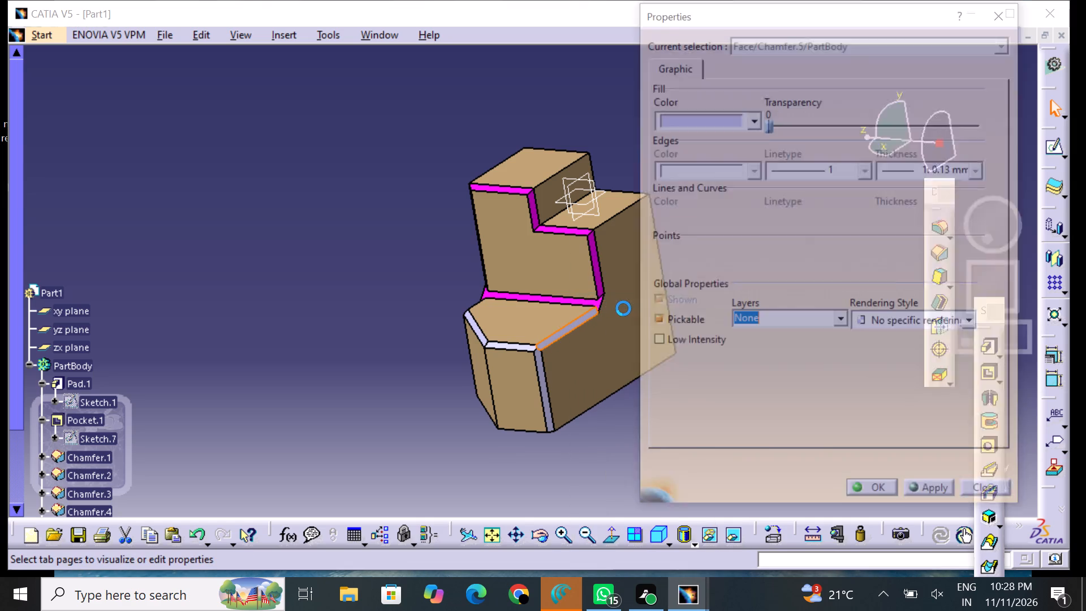
pyautogui.click(700, 123)
pyautogui.click(716, 235)
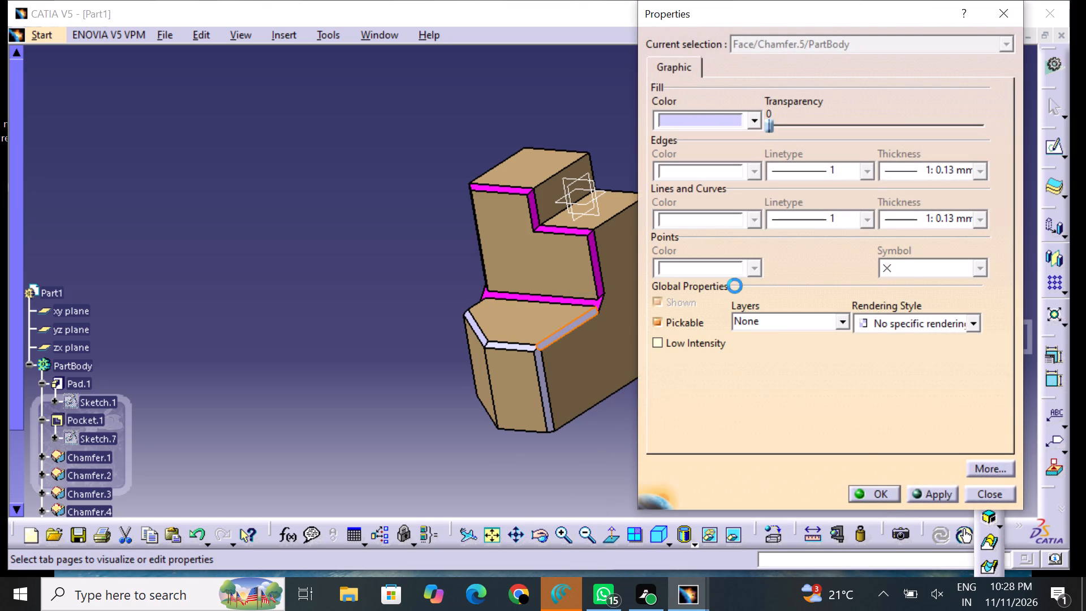
pyautogui.click(878, 494)
pyautogui.click(719, 459)
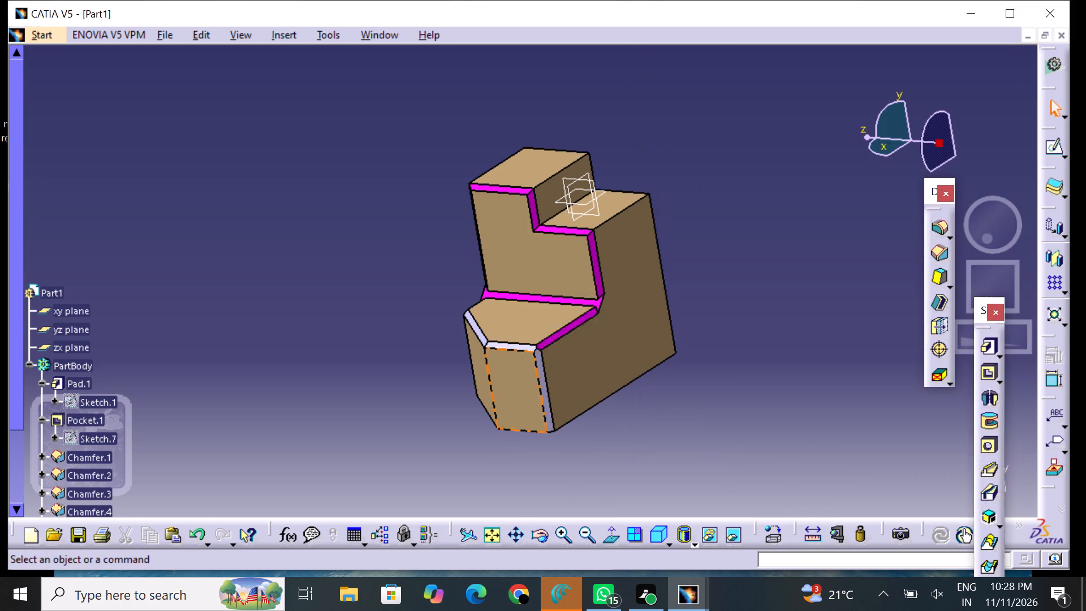
# Set the fill colour of the lower leg's top front chamfer face to magenta.
pyautogui.moveTo(425, 350); pyautogui.dragTo(585, 304, button='middle')
pyautogui.moveTo(426, 351); pyautogui.dragTo(585, 304, button='right')
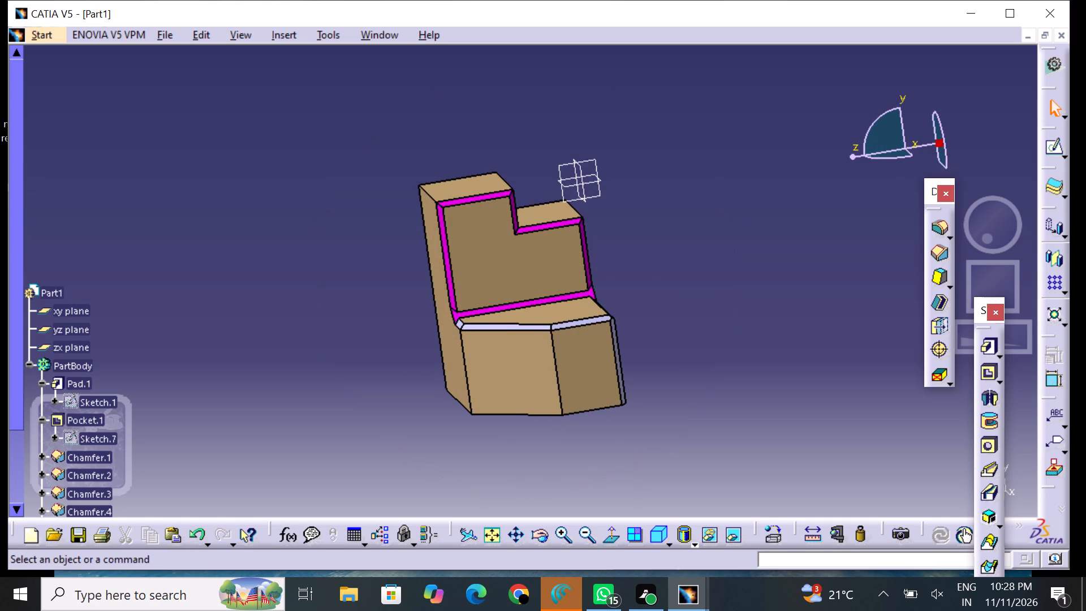
pyautogui.moveTo(510, 126); pyautogui.dragTo(530, 217, button='middle')
pyautogui.moveTo(514, 131); pyautogui.dragTo(533, 240, button='right')
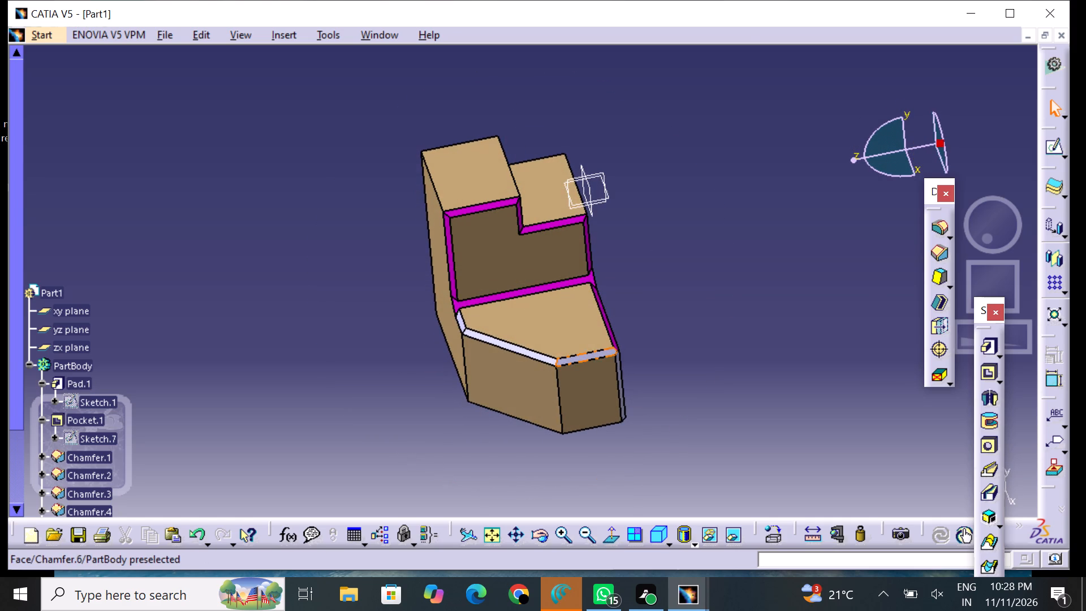
pyautogui.click(579, 358)
pyautogui.rightClick(580, 356)
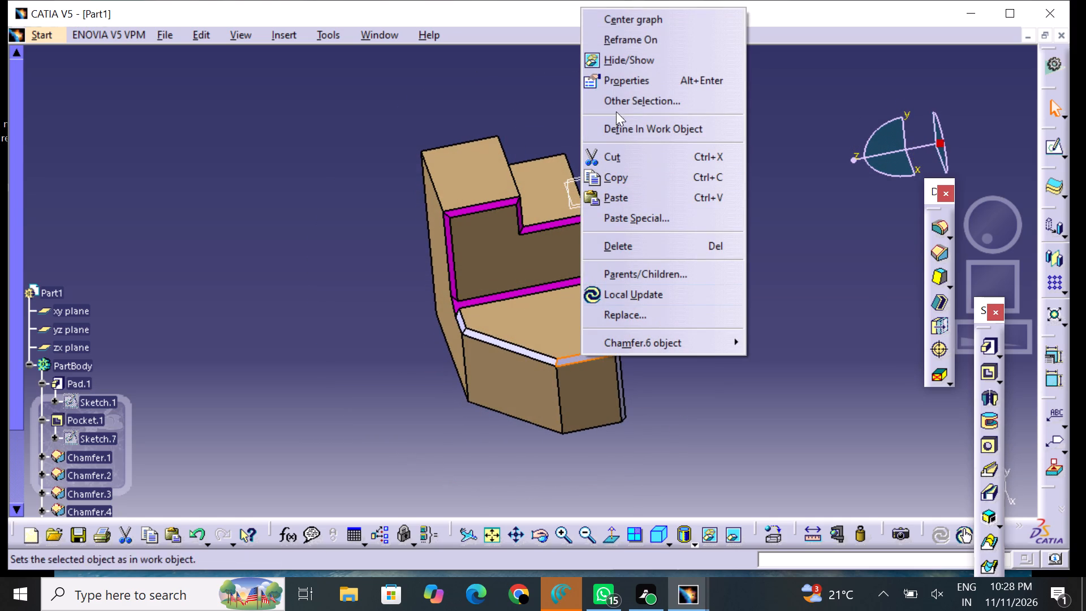
pyautogui.click(627, 88)
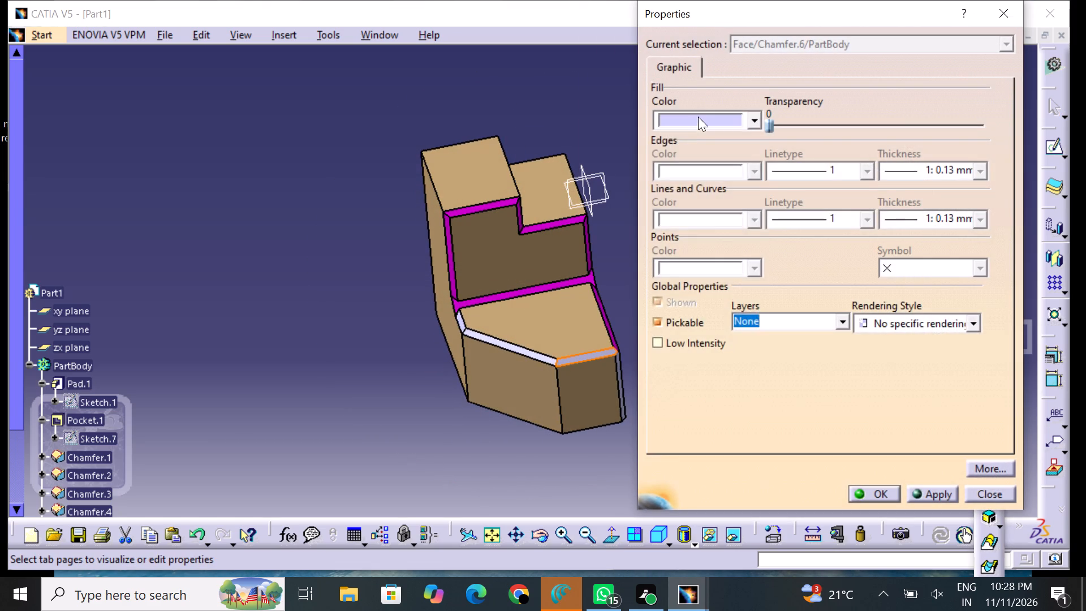
pyautogui.moveTo(699, 117); pyautogui.dragTo(701, 122)
pyautogui.click(720, 230)
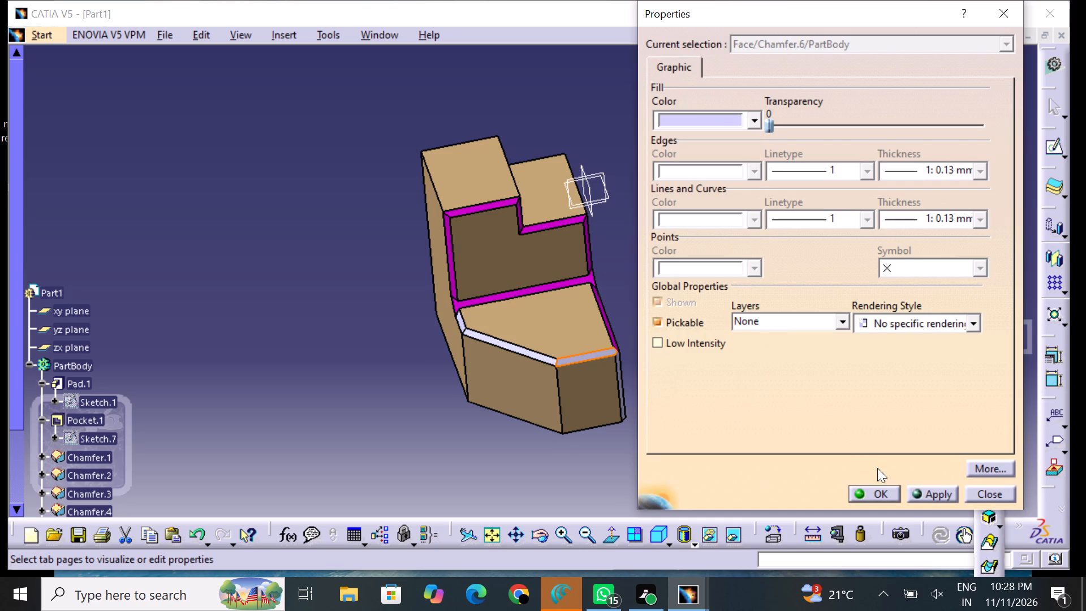
pyautogui.click(879, 485)
pyautogui.click(788, 479)
# Set the fill colour of the narrow chamfer face above the large corner chamfer to magenta.
pyautogui.moveTo(509, 434); pyautogui.dragTo(595, 385, button='middle')
pyautogui.moveTo(509, 434); pyautogui.dragTo(600, 381, button='right')
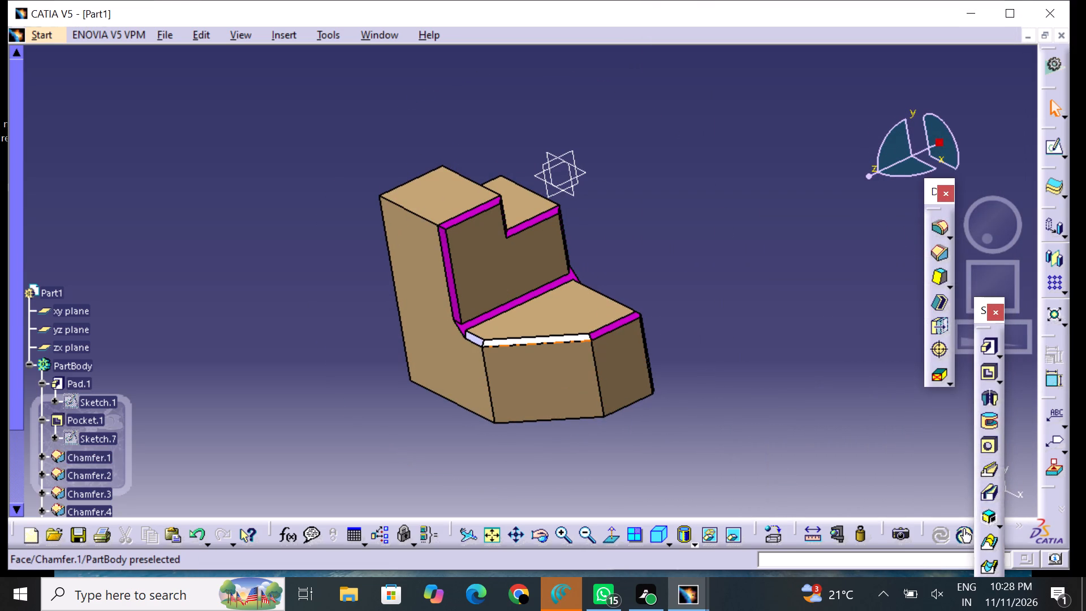
pyautogui.click(557, 337)
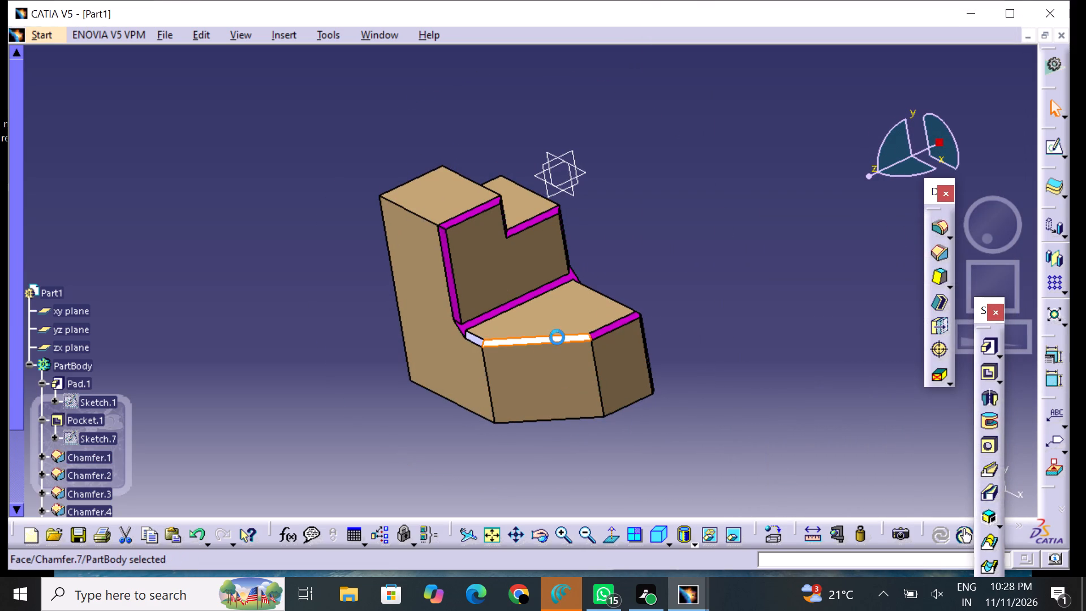
pyautogui.rightClick(557, 337)
pyautogui.click(610, 304)
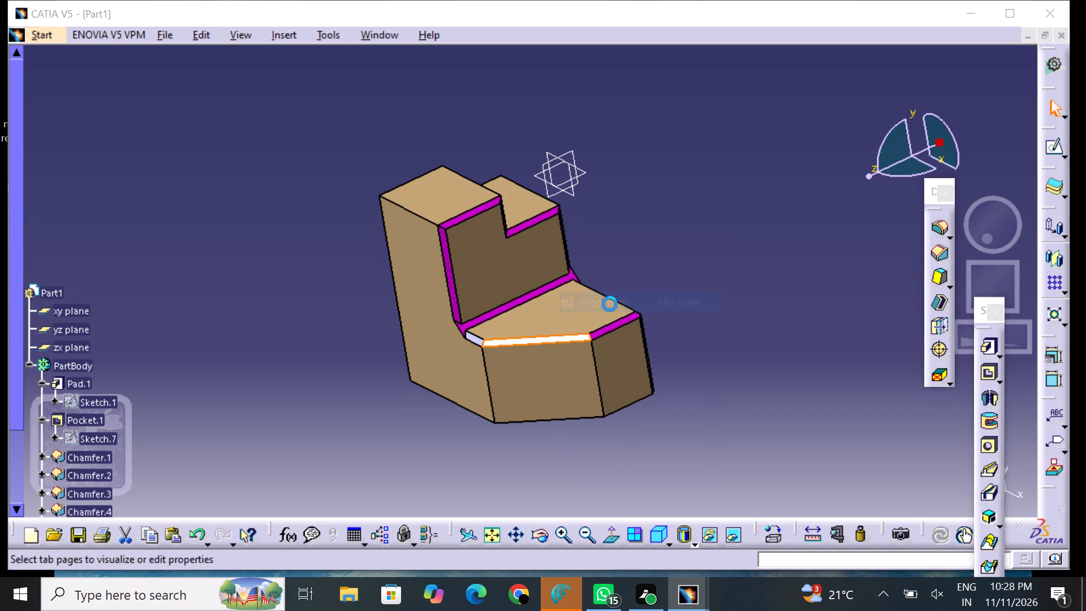
pyautogui.click(692, 114)
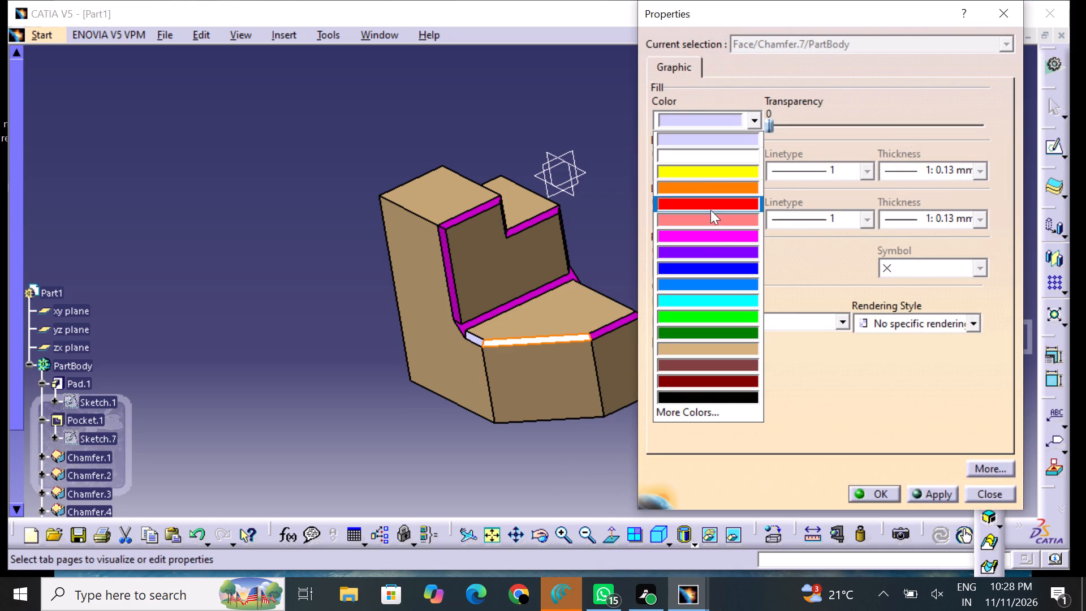
pyautogui.click(717, 234)
pyautogui.click(880, 492)
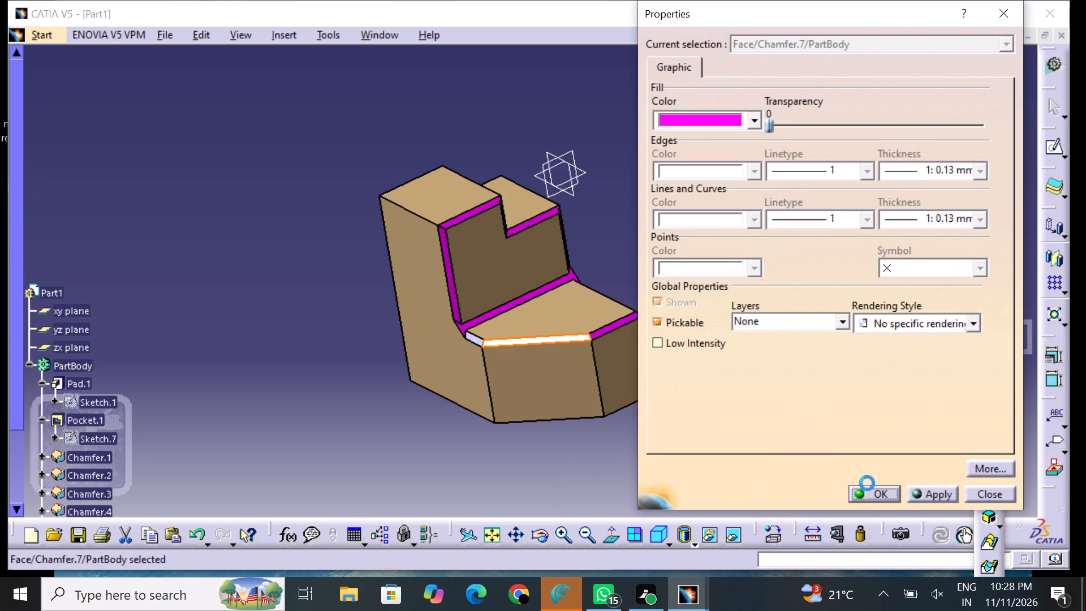
pyautogui.click(683, 477)
# Set the fill colour of the lower leg's short top side chamfer face, on the side opposite the pocket, to magenta.
pyautogui.moveTo(343, 303); pyautogui.dragTo(424, 307, button='middle')
pyautogui.moveTo(343, 304); pyautogui.dragTo(440, 305, button='right')
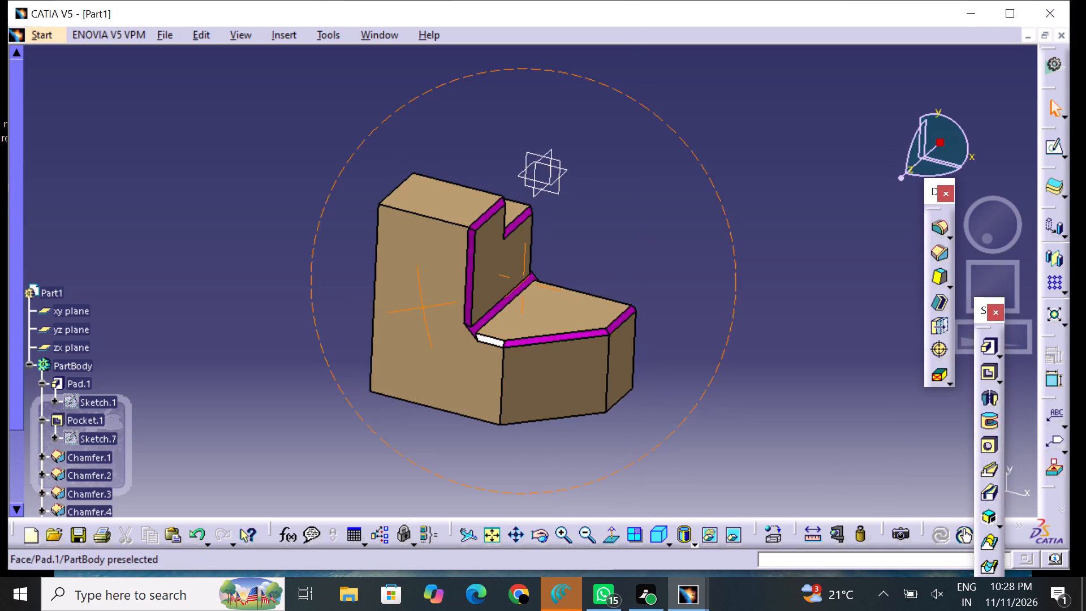
pyautogui.click(492, 341)
pyautogui.click(499, 340)
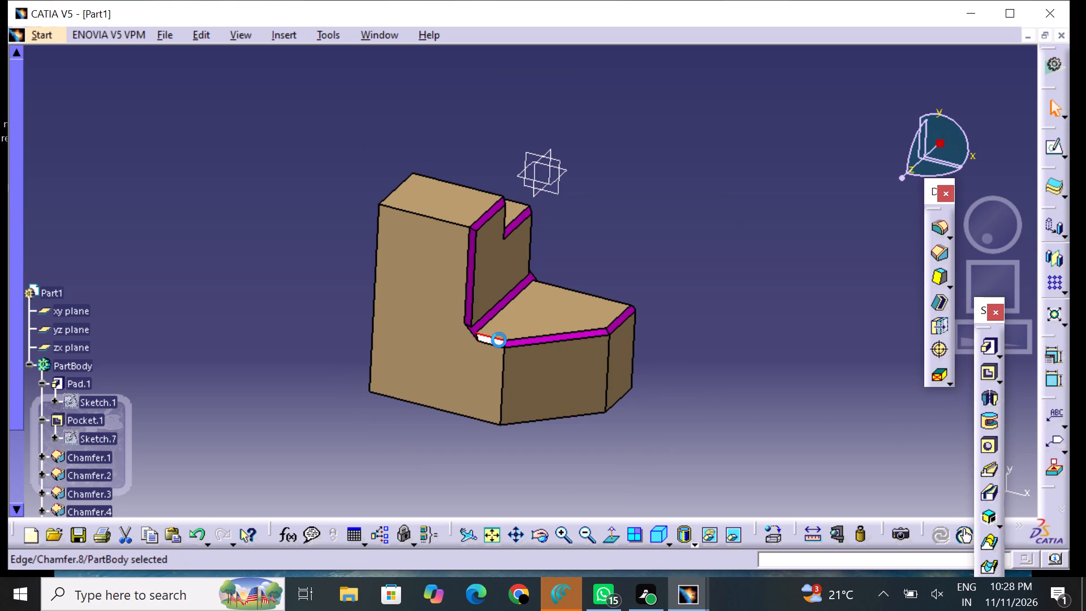
pyautogui.moveTo(394, 402); pyautogui.dragTo(392, 408)
pyautogui.click(448, 444)
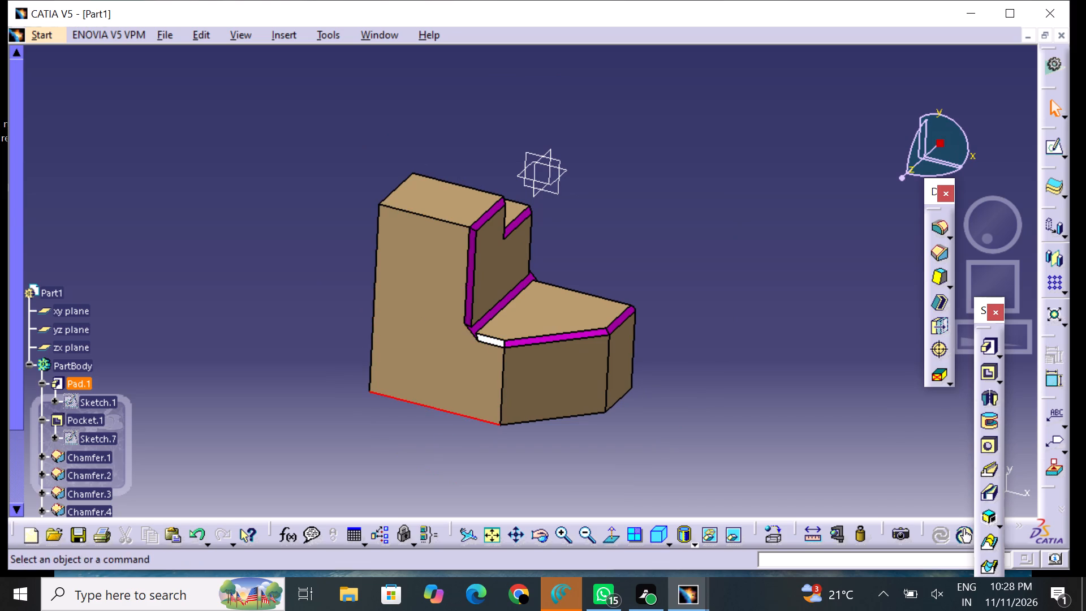
pyautogui.click(497, 340)
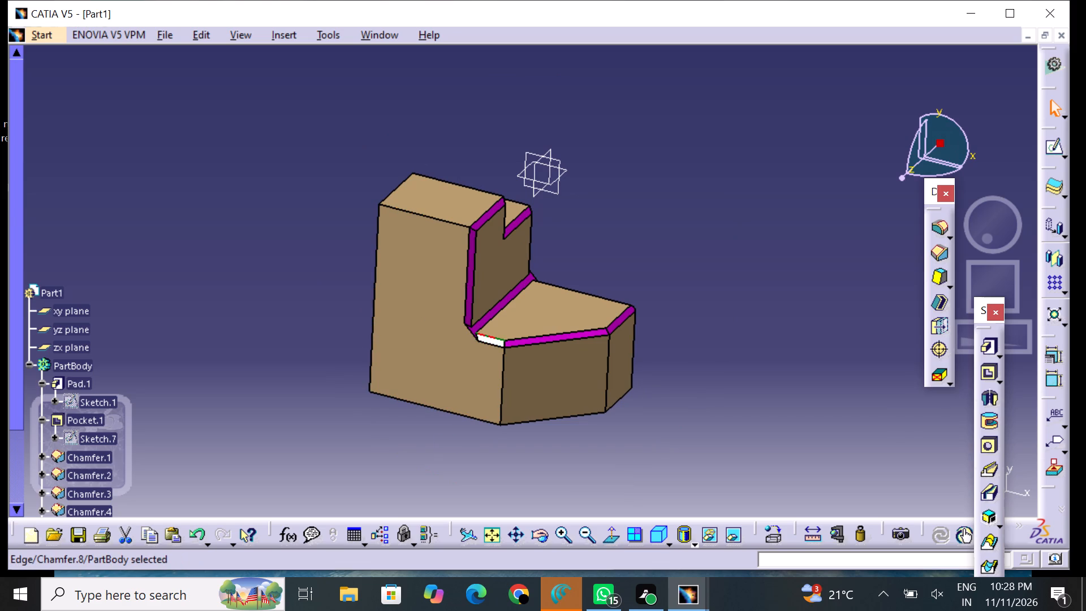
pyautogui.click(549, 438)
pyautogui.moveTo(492, 304); pyautogui.dragTo(496, 333, button='middle')
pyautogui.moveTo(493, 304); pyautogui.dragTo(503, 351, button='right')
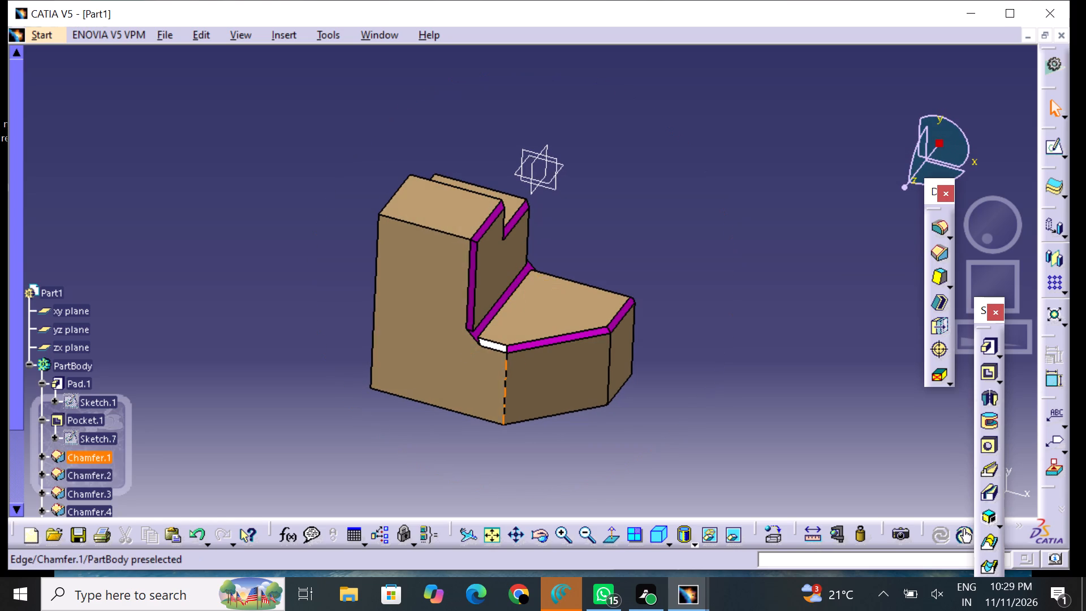
pyautogui.click(494, 343)
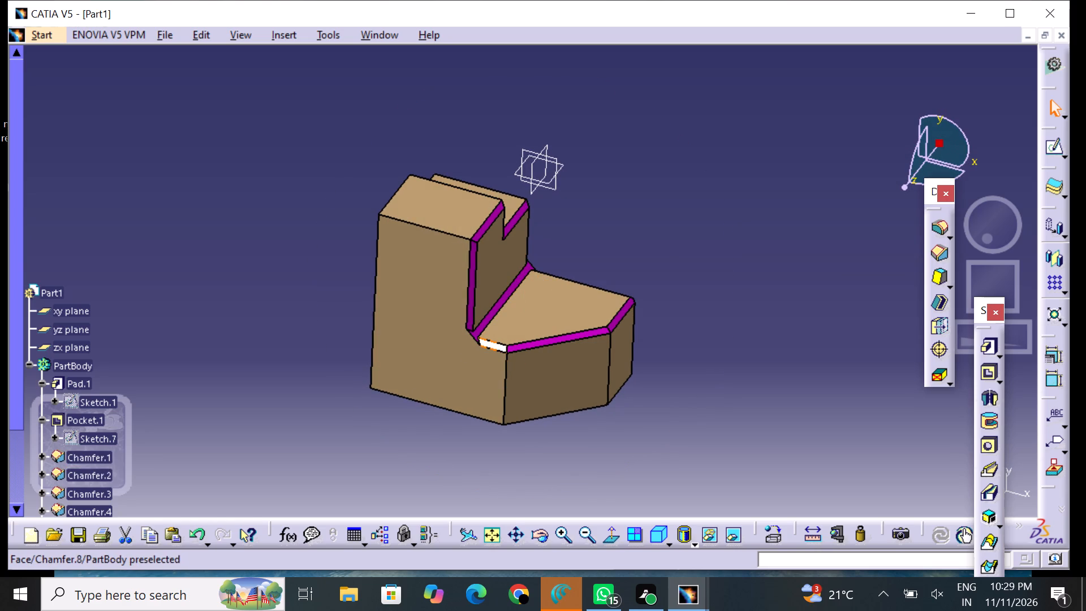
pyautogui.rightClick(495, 343)
pyautogui.click(543, 310)
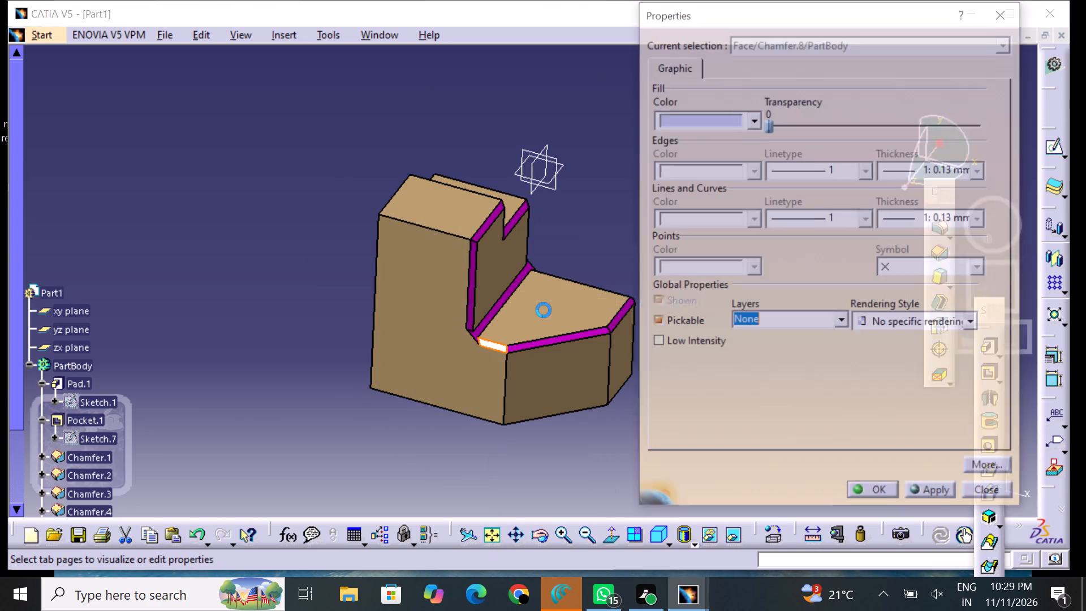
pyautogui.click(698, 114)
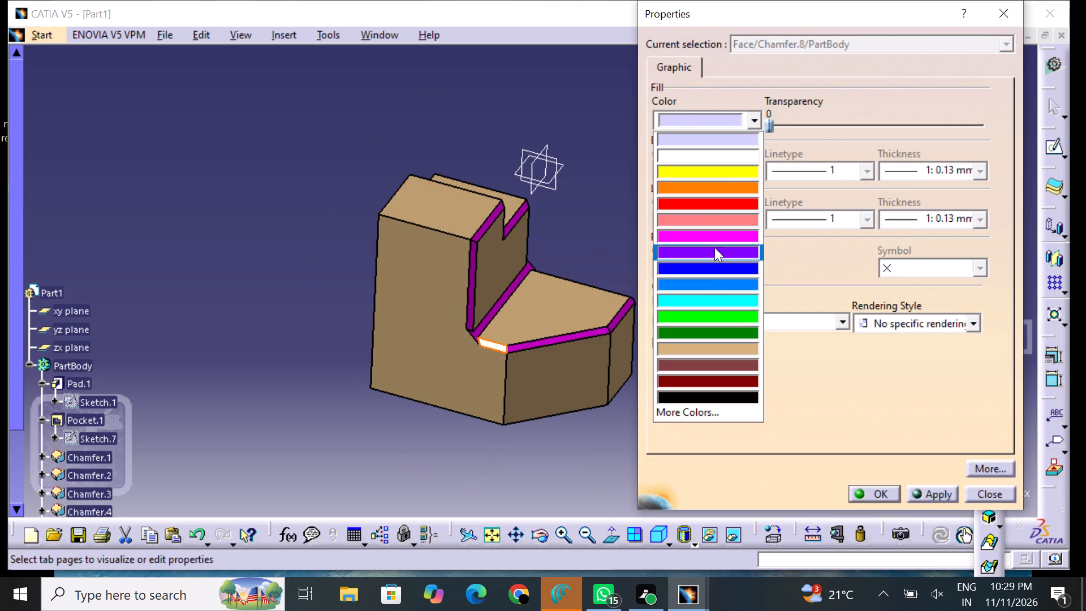
pyautogui.click(714, 234)
pyautogui.click(873, 485)
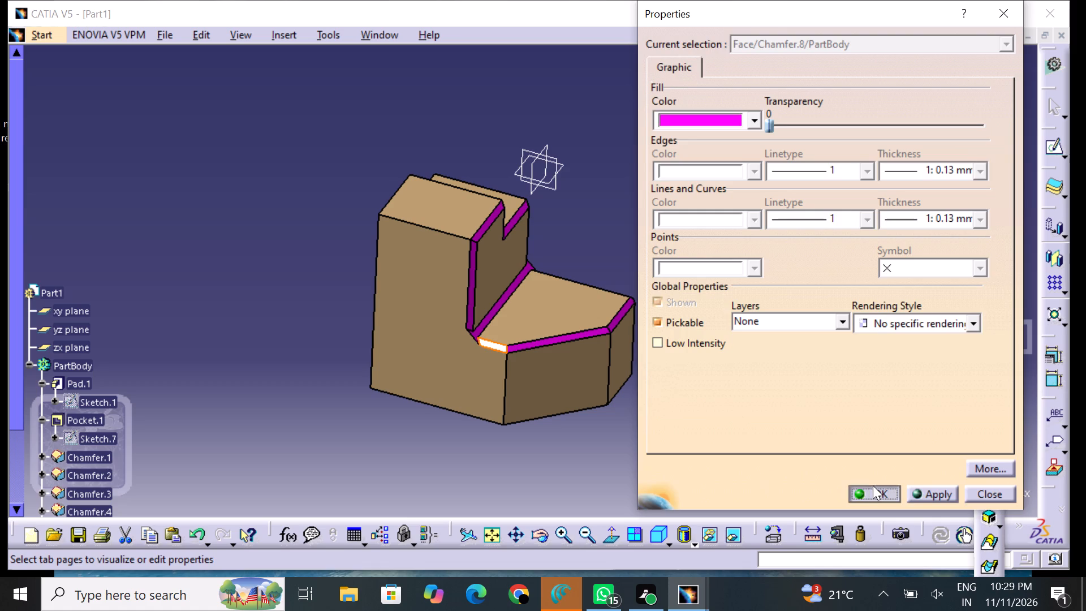
pyautogui.click(663, 449)
# Set the fill colour of the lower leg's vertical front corner chamfer face on the pocketed side to magenta.
pyautogui.moveTo(640, 403); pyautogui.dragTo(476, 368, button='middle')
pyautogui.moveTo(640, 403); pyautogui.dragTo(476, 368, button='right')
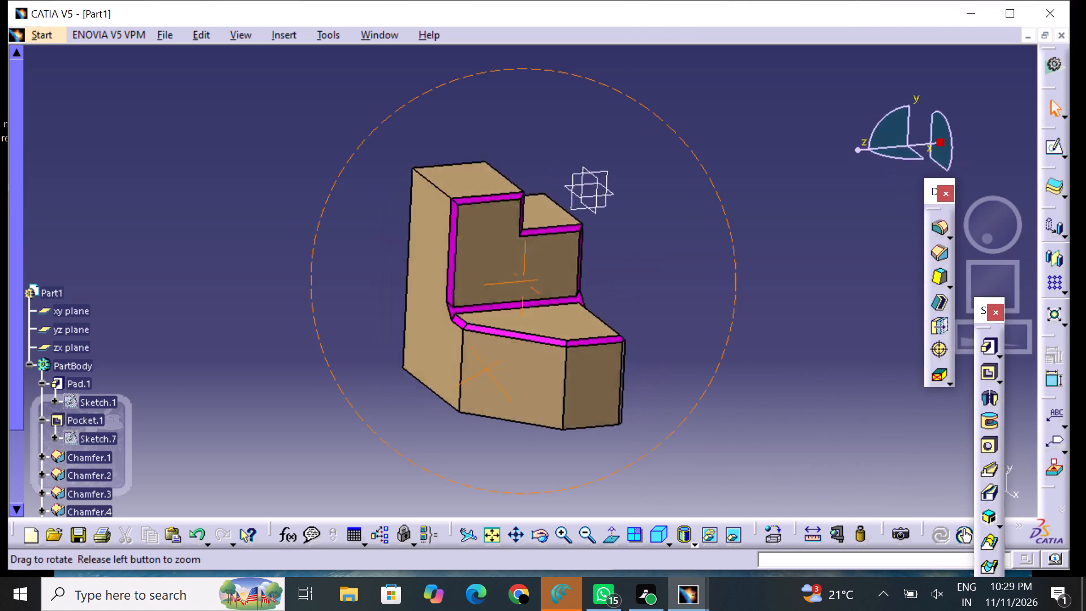
pyautogui.moveTo(476, 368); pyautogui.dragTo(406, 384, button='middle')
pyautogui.moveTo(476, 368); pyautogui.dragTo(406, 384, button='right')
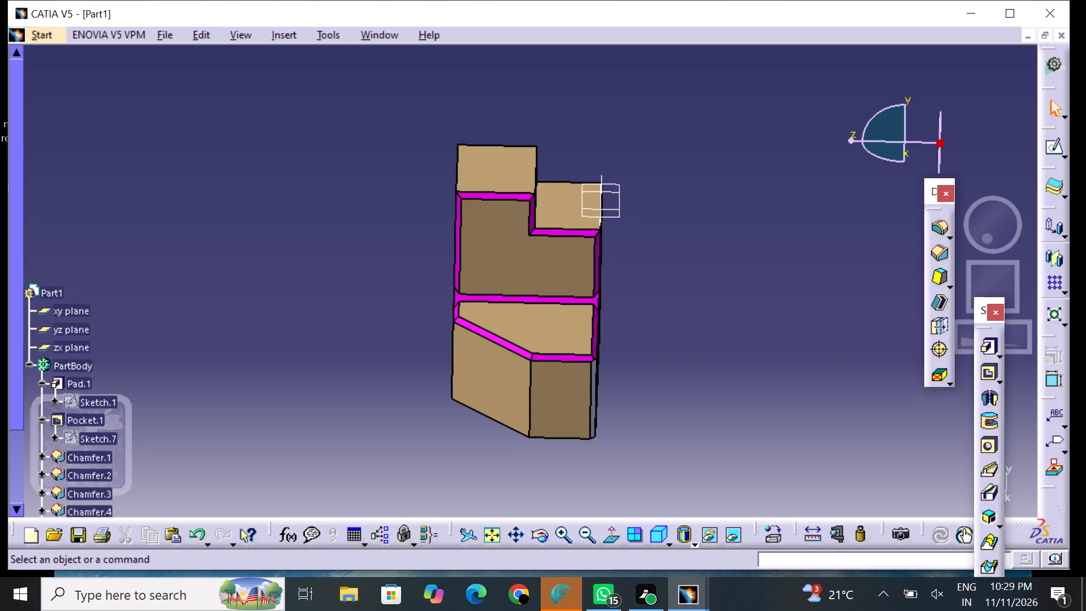
pyautogui.moveTo(646, 414); pyautogui.dragTo(550, 382, button='middle')
pyautogui.moveTo(646, 414); pyautogui.dragTo(550, 382, button='right')
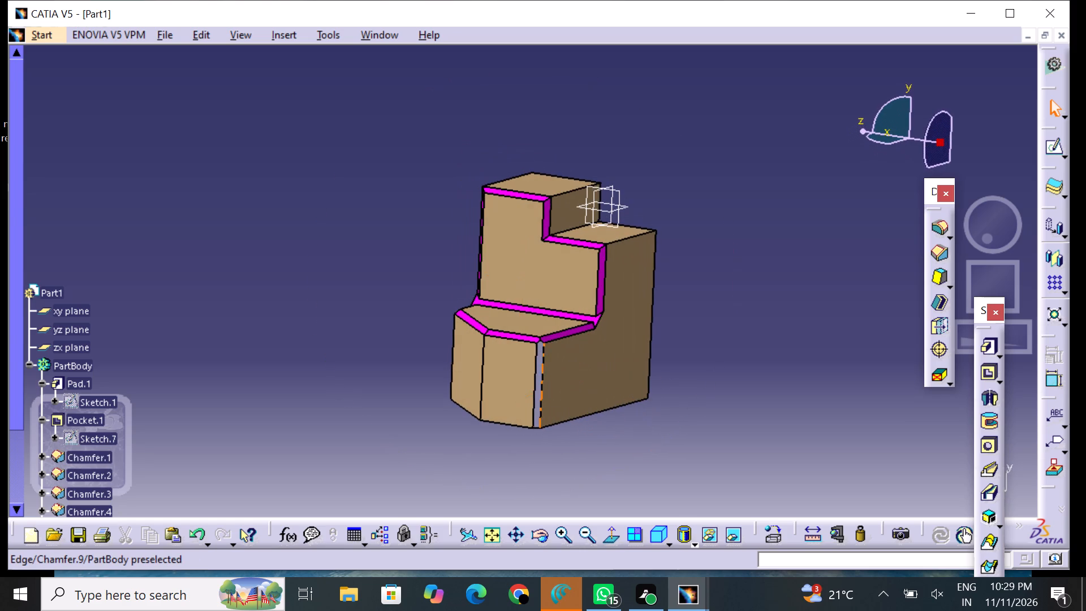
pyautogui.click(540, 382)
pyautogui.rightClick(540, 382)
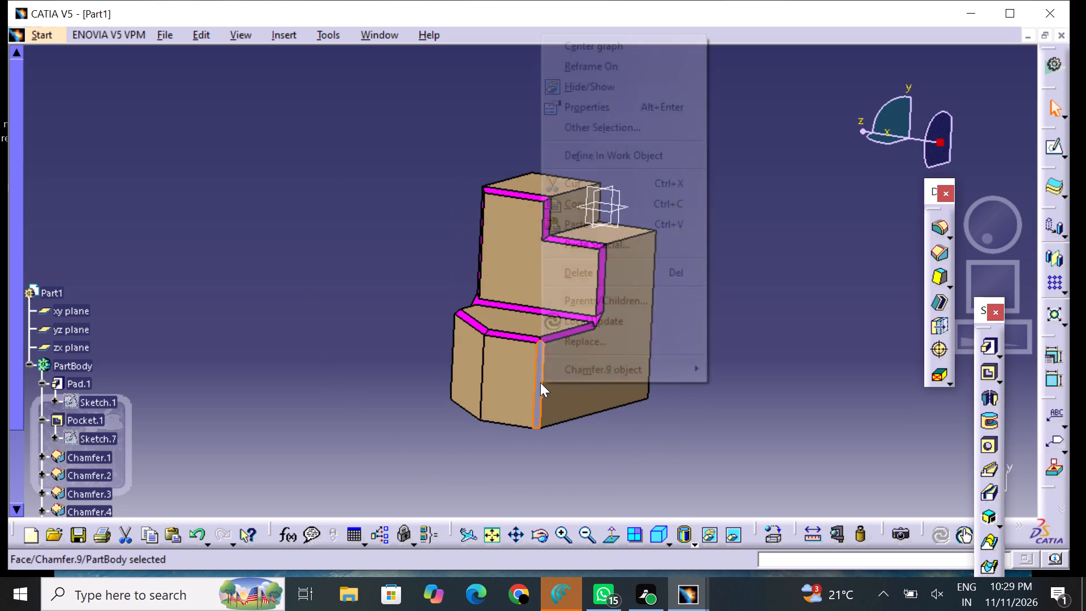
pyautogui.click(583, 109)
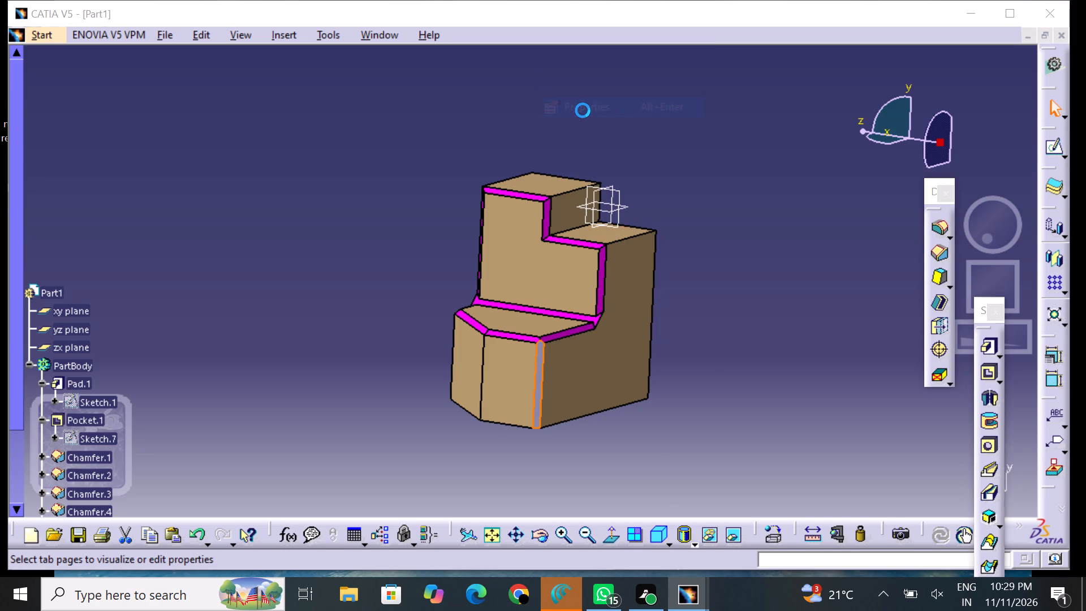
pyautogui.click(702, 118)
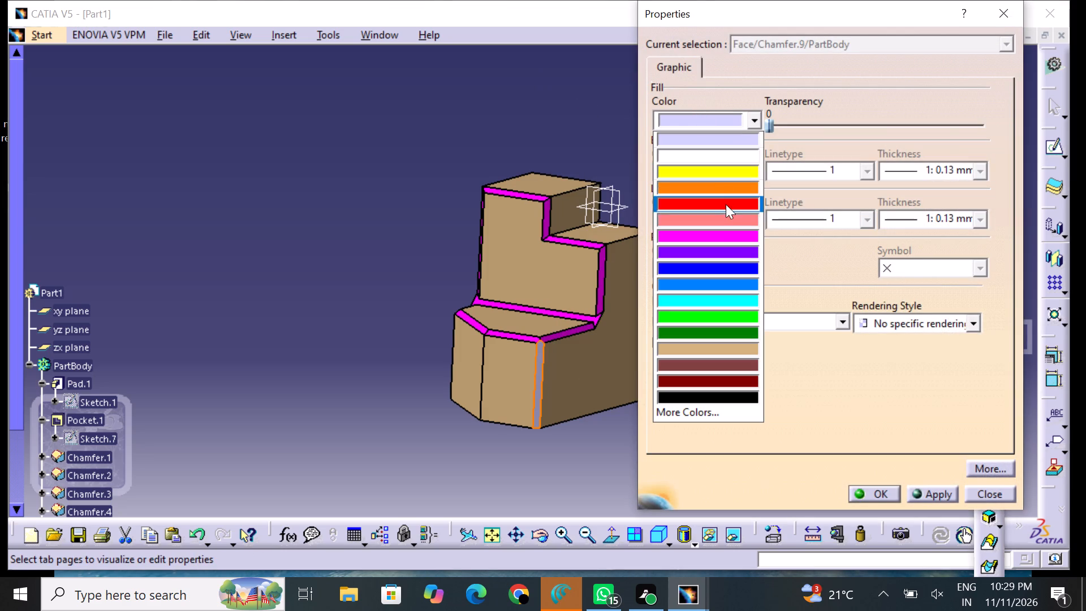
pyautogui.click(739, 239)
pyautogui.click(875, 488)
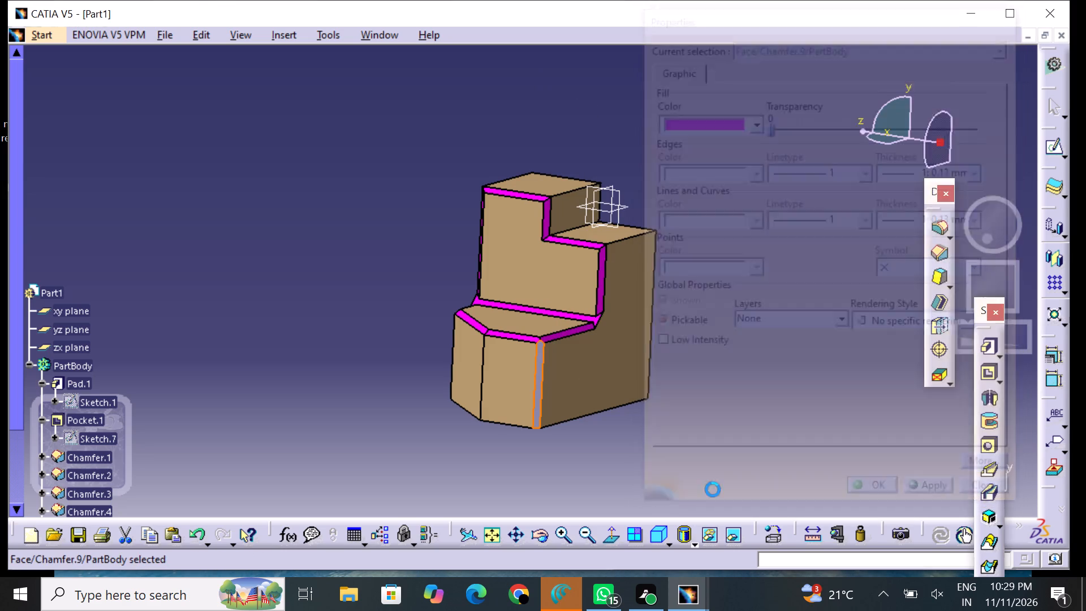
pyautogui.click(637, 477)
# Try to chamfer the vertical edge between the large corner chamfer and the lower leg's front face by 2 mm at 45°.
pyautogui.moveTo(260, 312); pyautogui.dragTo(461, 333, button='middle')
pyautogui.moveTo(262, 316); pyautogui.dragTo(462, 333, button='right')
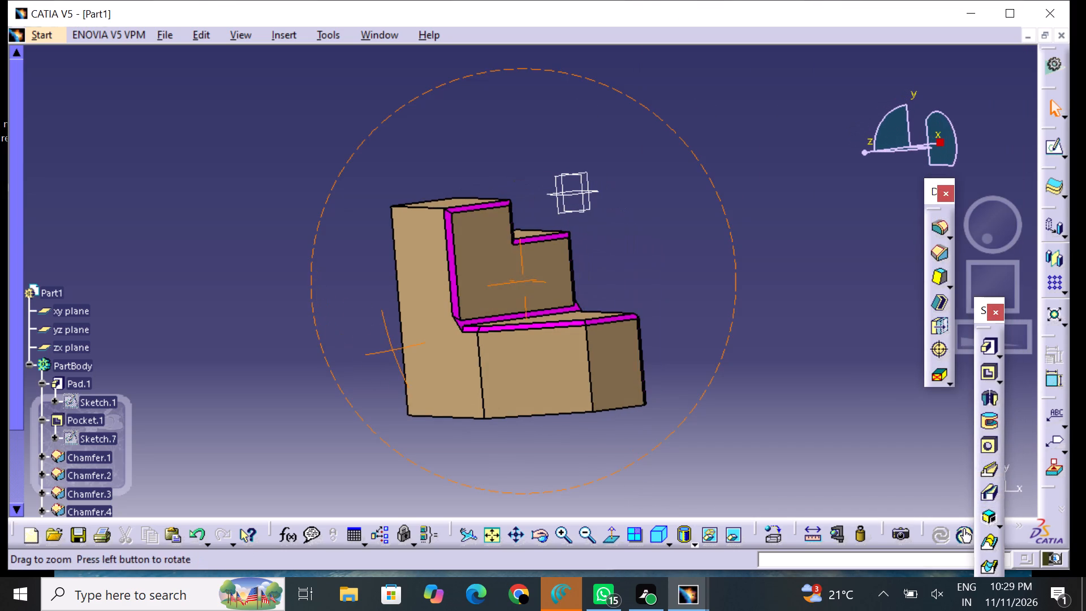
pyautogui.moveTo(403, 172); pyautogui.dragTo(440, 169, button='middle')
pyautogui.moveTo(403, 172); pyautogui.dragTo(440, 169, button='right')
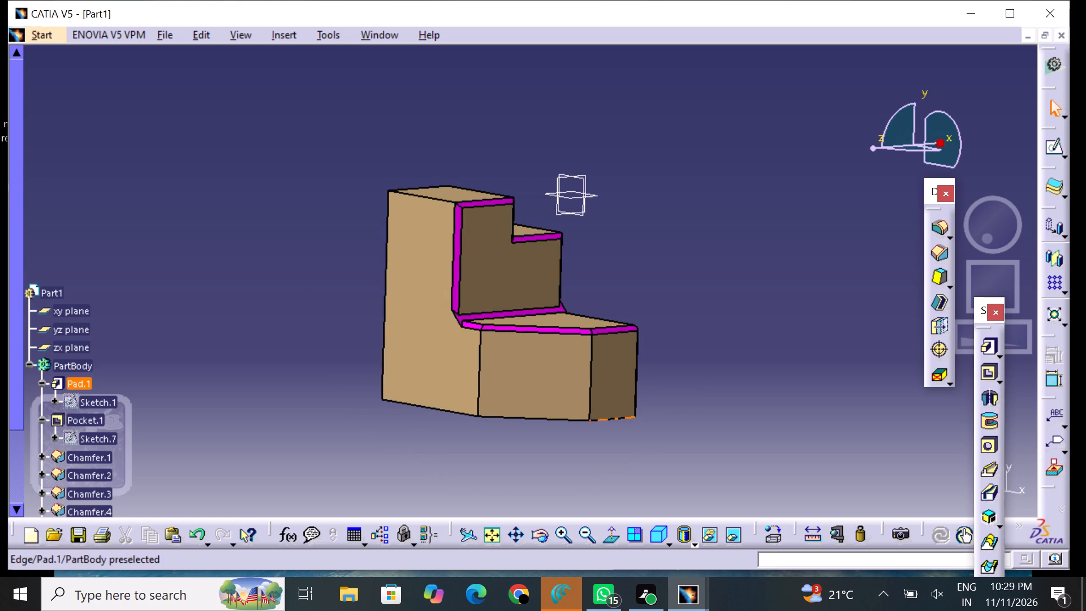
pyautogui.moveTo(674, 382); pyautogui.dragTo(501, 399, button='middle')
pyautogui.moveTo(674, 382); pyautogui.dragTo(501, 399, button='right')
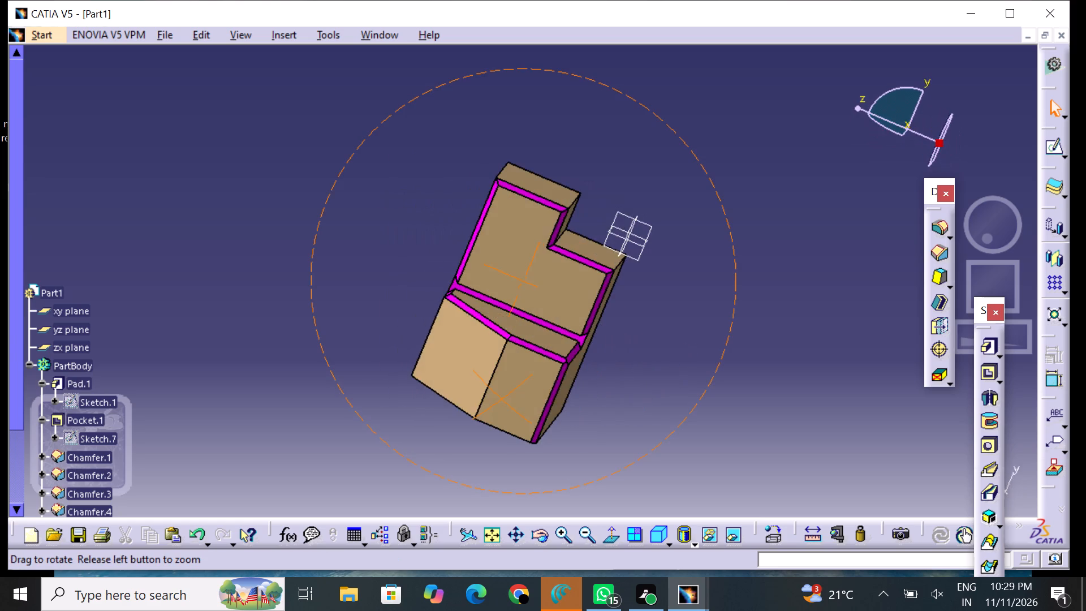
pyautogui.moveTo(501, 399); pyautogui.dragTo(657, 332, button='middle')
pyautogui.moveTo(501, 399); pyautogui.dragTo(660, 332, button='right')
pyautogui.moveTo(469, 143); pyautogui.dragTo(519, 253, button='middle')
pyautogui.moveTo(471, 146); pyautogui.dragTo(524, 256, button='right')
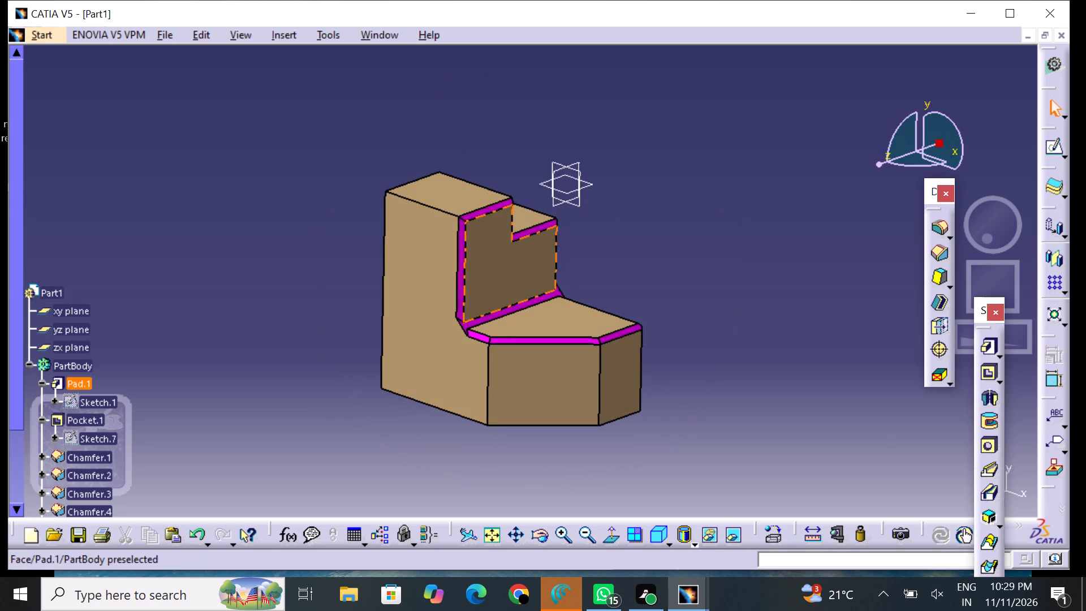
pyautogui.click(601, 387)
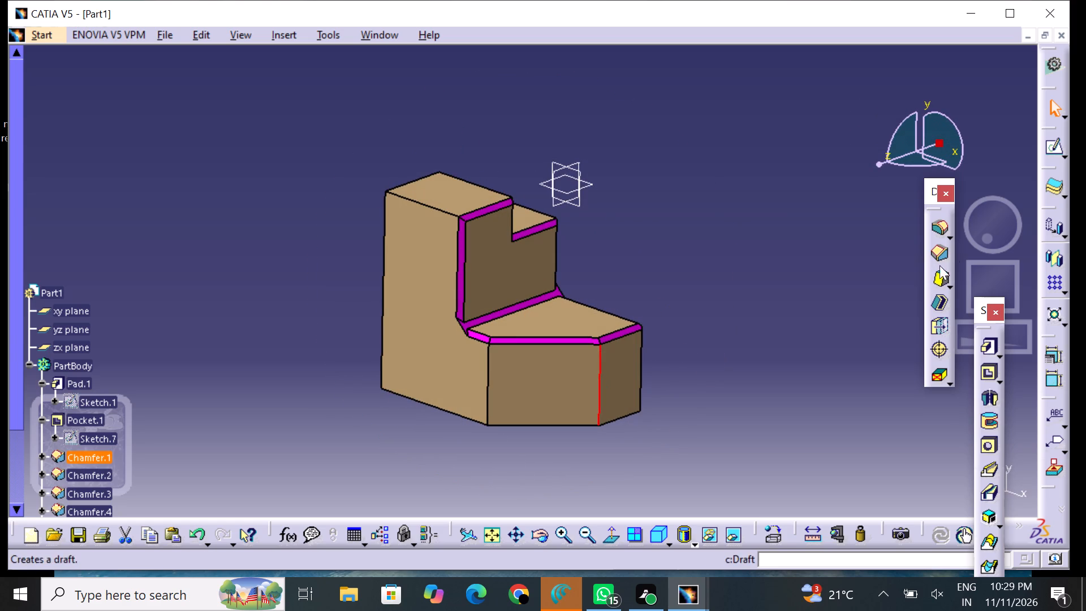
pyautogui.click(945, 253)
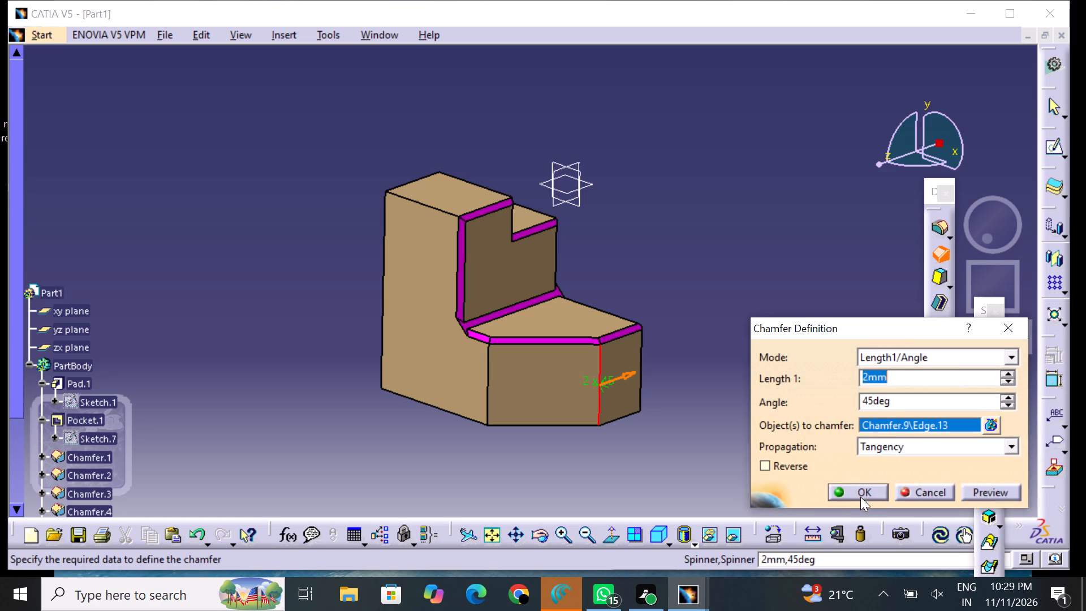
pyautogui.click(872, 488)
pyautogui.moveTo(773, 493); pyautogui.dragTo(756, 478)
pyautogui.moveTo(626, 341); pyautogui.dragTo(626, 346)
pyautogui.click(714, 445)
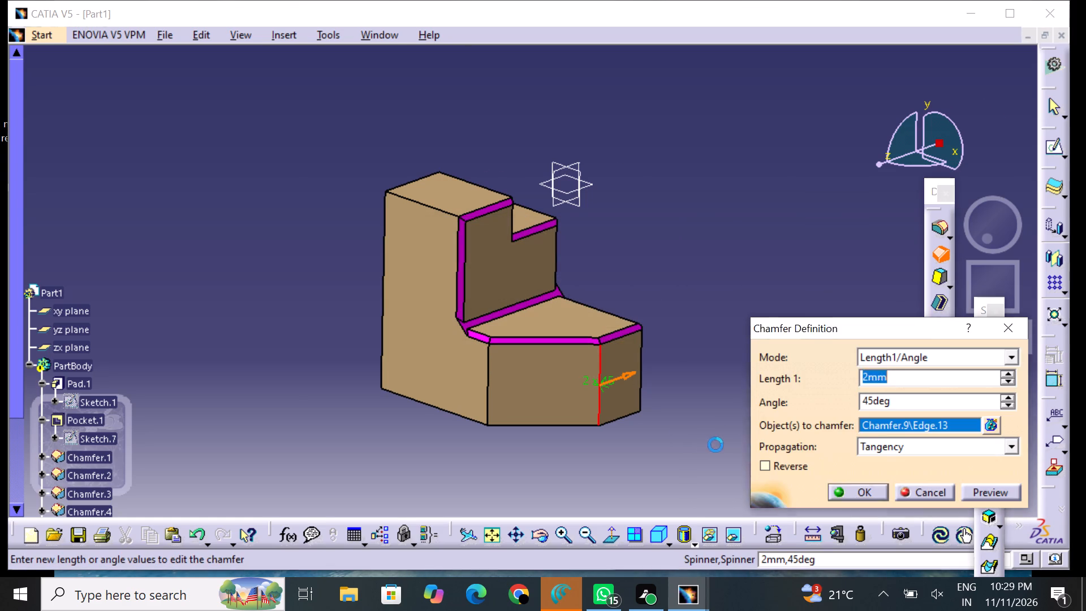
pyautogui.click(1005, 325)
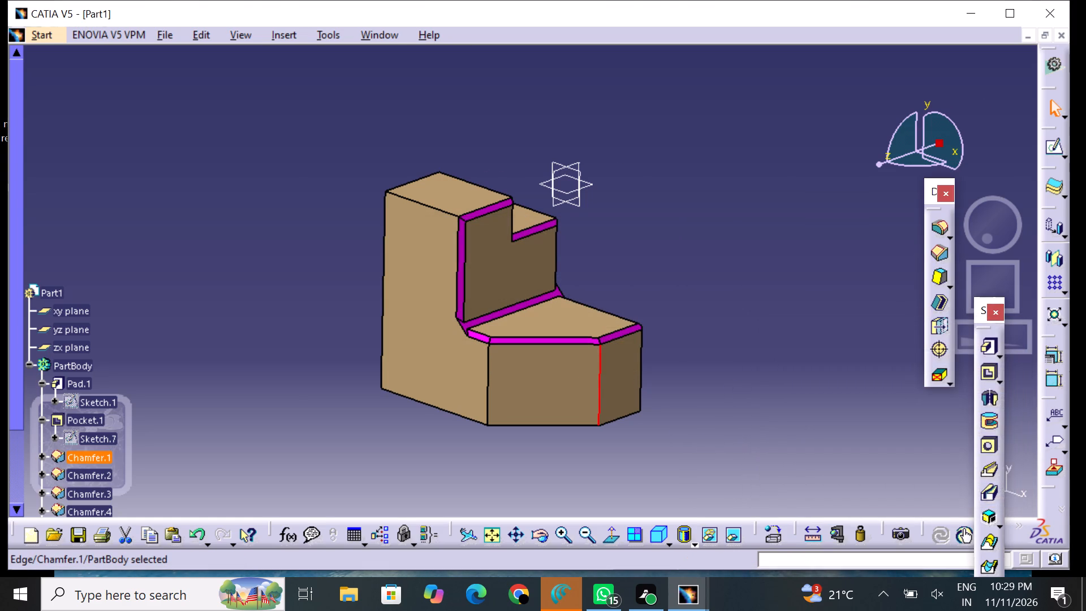
# Set the fill colour of the upright leg's tall back face, opposite the lower leg, to tan.
pyautogui.moveTo(219, 172); pyautogui.dragTo(421, 287, button='middle')
pyautogui.moveTo(219, 173); pyautogui.dragTo(421, 287, button='right')
pyautogui.scroll(1, 422, 287)
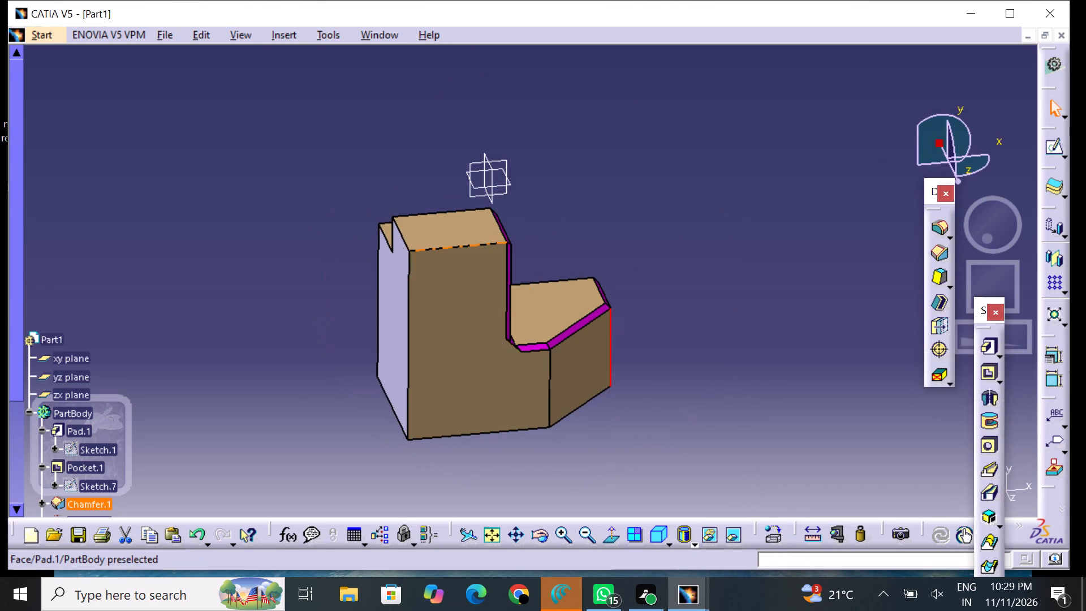
pyautogui.moveTo(318, 313); pyautogui.dragTo(526, 269, button='right')
pyautogui.moveTo(305, 293); pyautogui.dragTo(306, 293, button='middle')
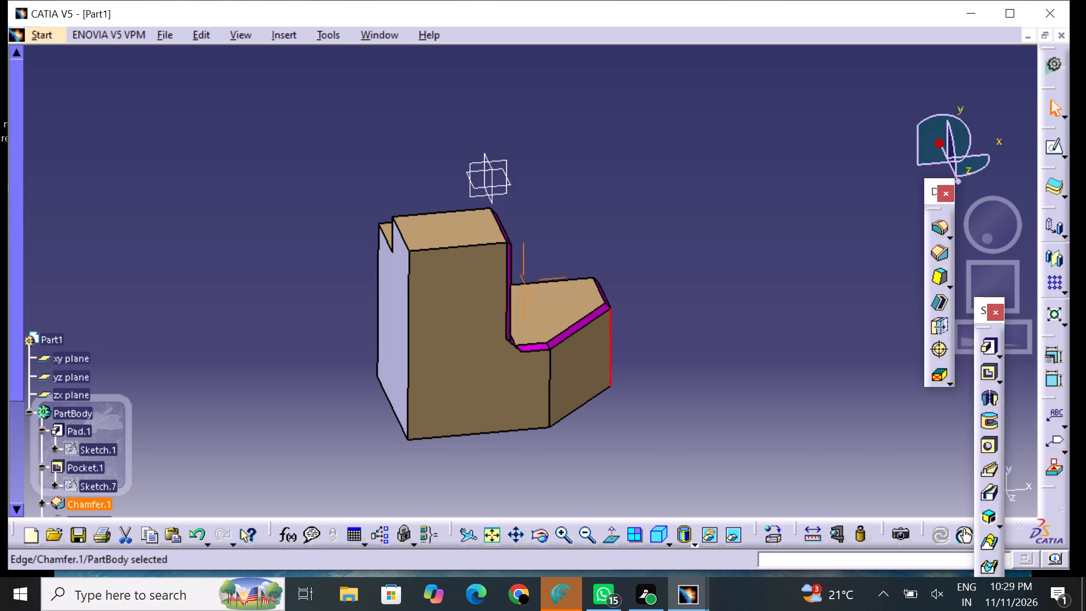
pyautogui.moveTo(306, 293); pyautogui.dragTo(395, 266, button='middle')
pyautogui.moveTo(306, 293); pyautogui.dragTo(395, 266, button='right')
pyautogui.click(438, 295)
pyautogui.rightClick(439, 295)
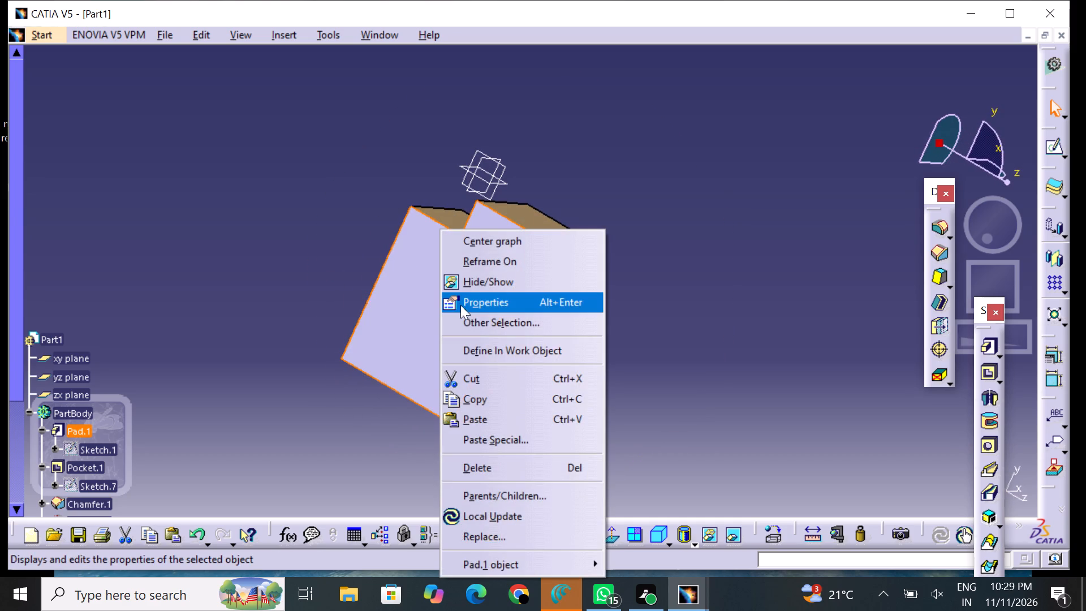
pyautogui.click(470, 305)
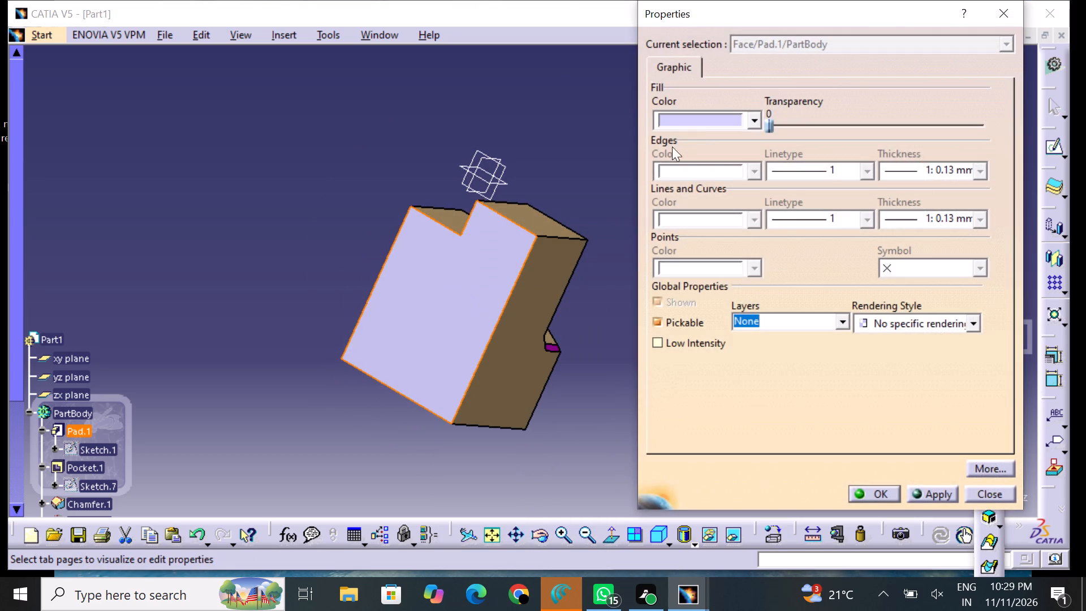
pyautogui.moveTo(701, 122); pyautogui.dragTo(702, 127)
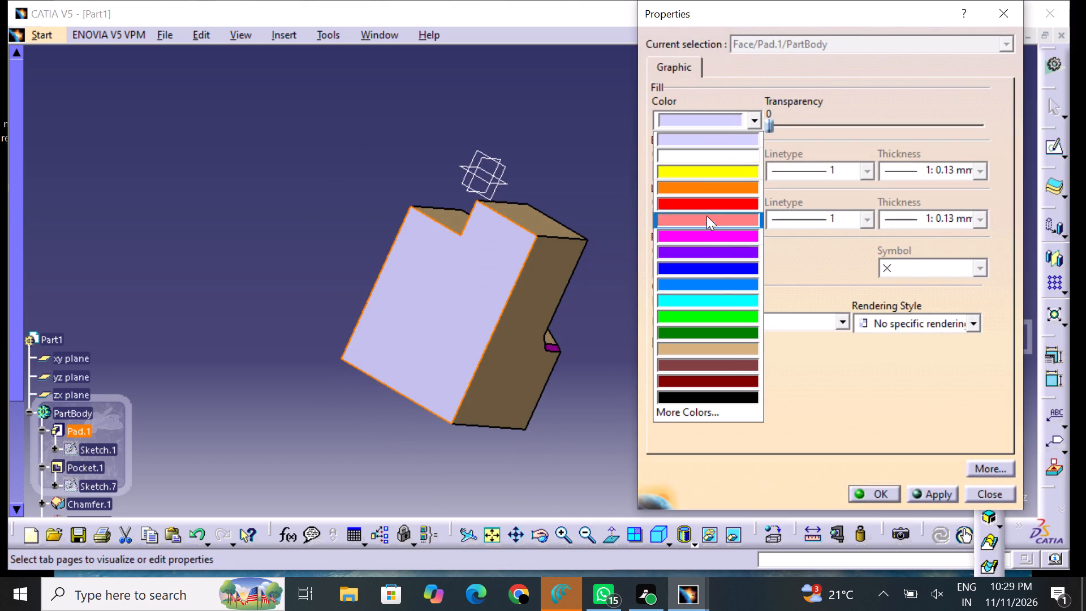
pyautogui.click(727, 350)
pyautogui.click(872, 490)
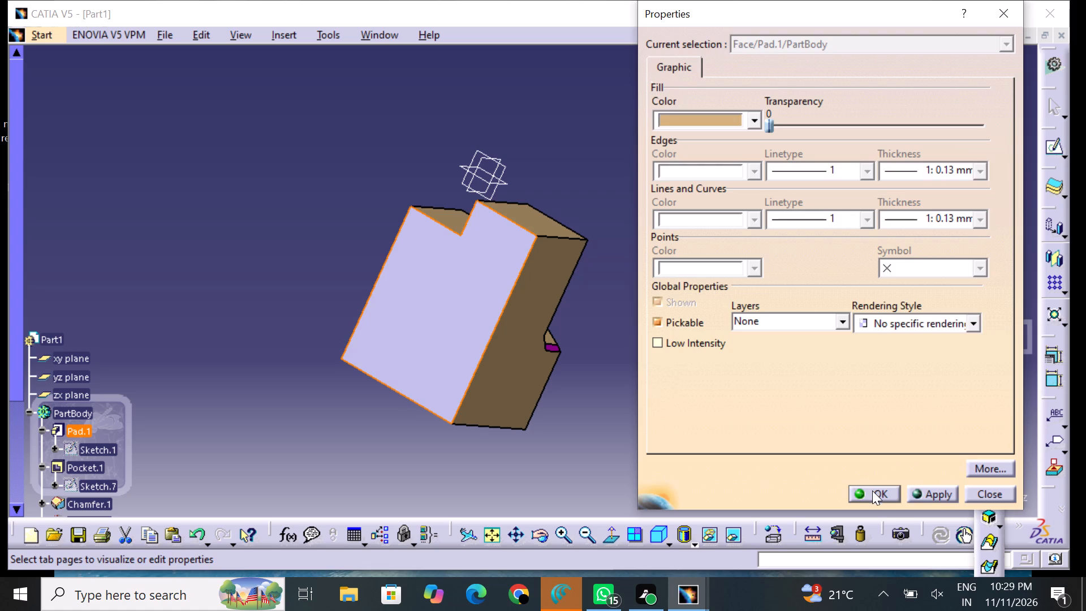
pyautogui.click(653, 425)
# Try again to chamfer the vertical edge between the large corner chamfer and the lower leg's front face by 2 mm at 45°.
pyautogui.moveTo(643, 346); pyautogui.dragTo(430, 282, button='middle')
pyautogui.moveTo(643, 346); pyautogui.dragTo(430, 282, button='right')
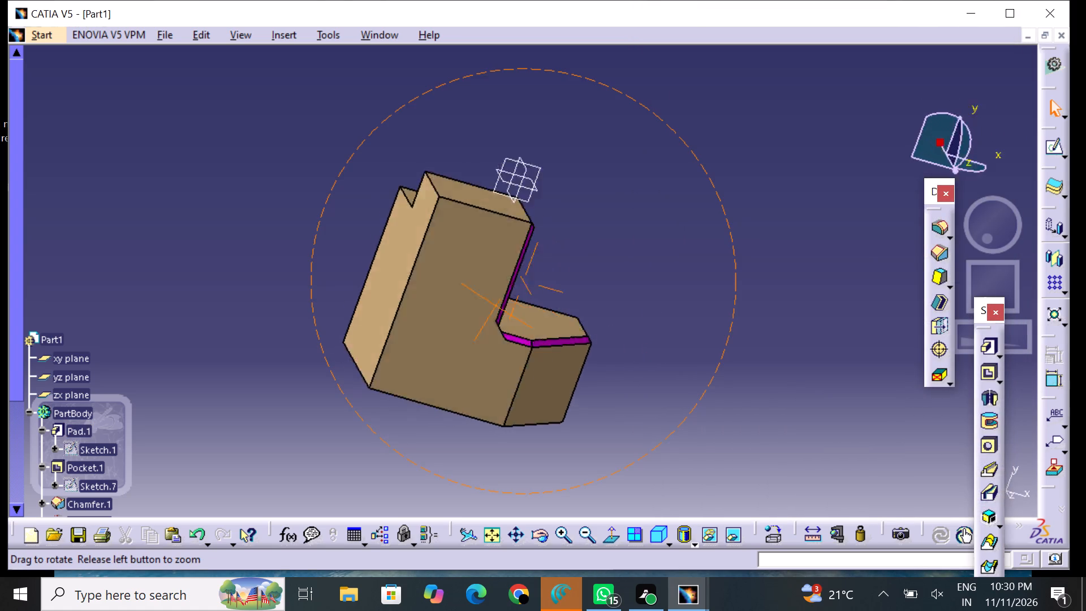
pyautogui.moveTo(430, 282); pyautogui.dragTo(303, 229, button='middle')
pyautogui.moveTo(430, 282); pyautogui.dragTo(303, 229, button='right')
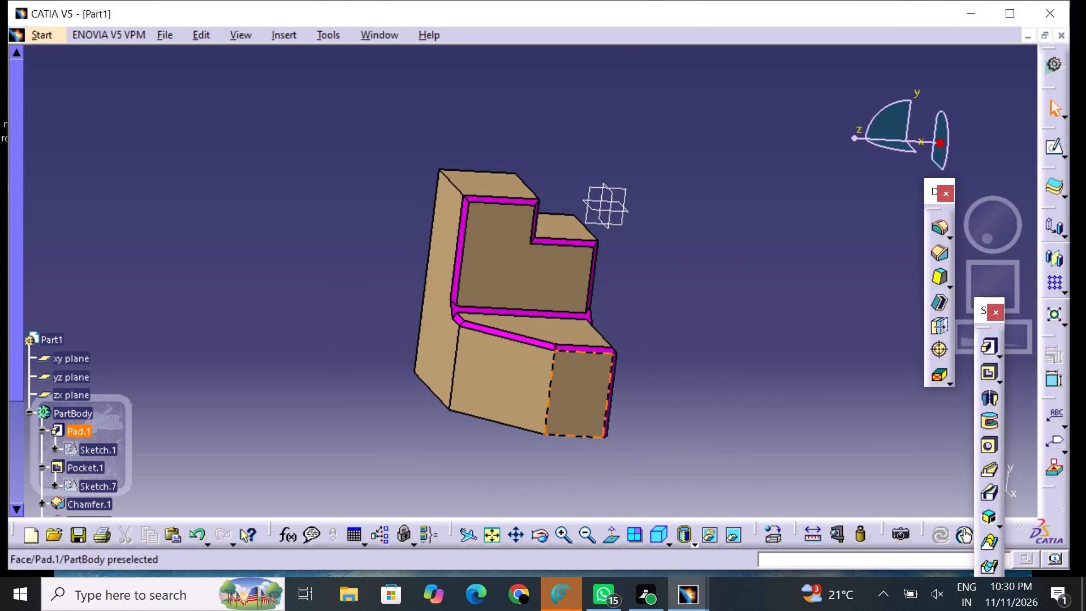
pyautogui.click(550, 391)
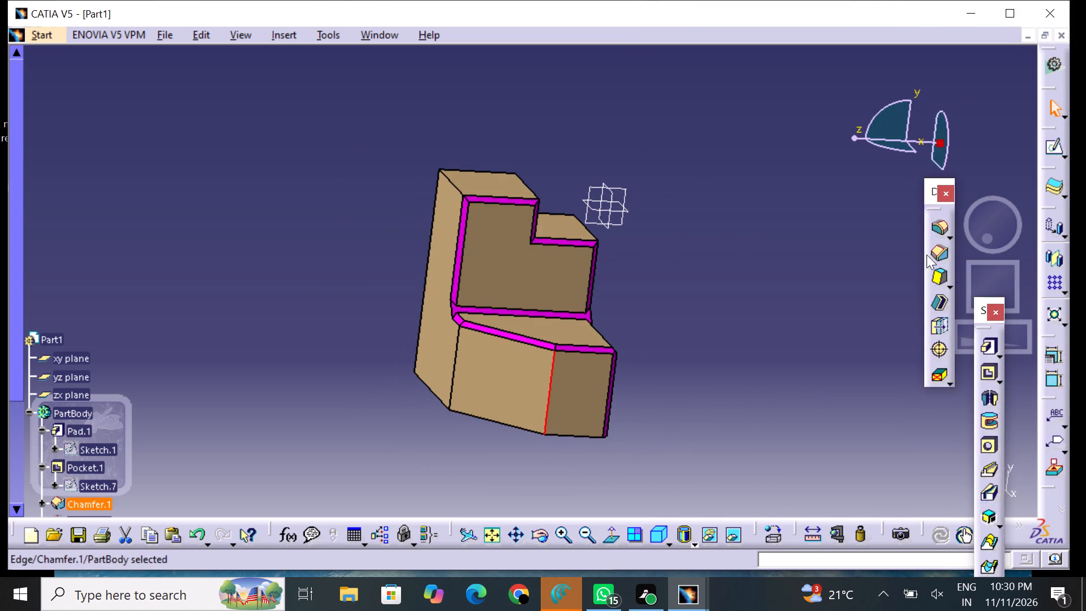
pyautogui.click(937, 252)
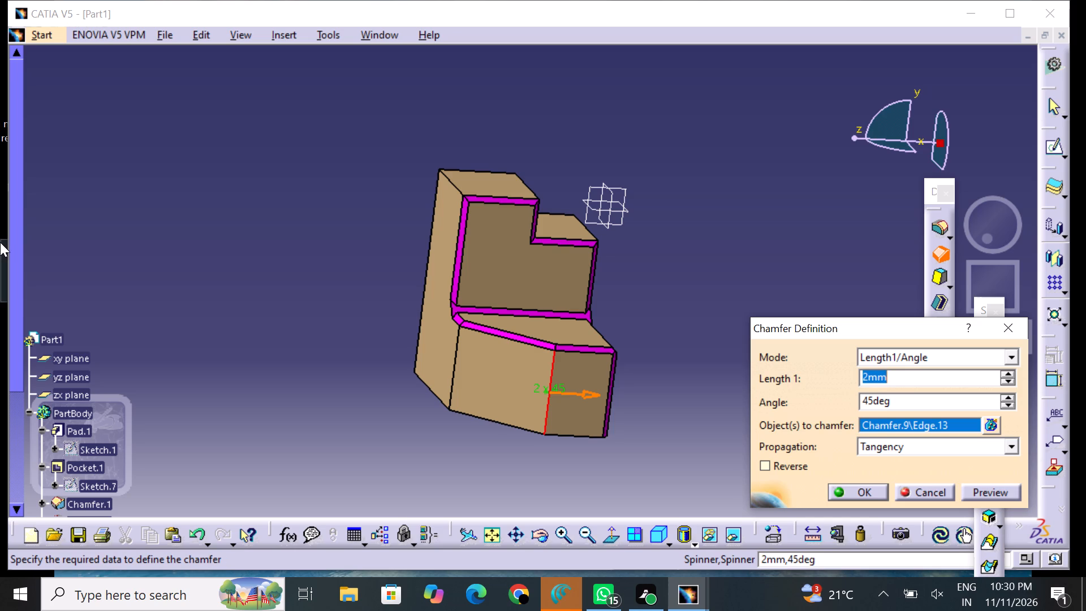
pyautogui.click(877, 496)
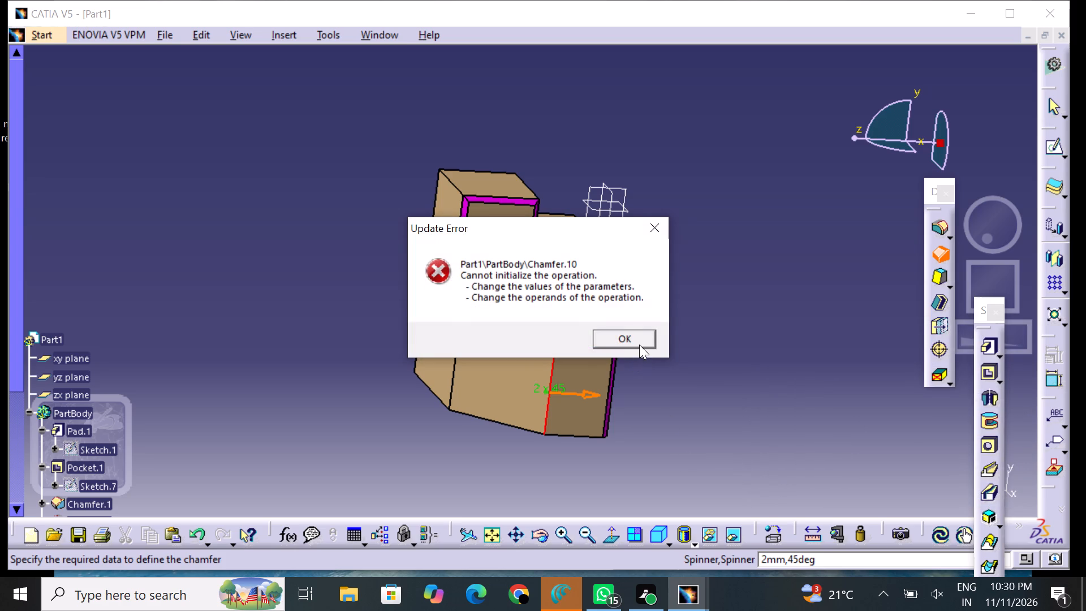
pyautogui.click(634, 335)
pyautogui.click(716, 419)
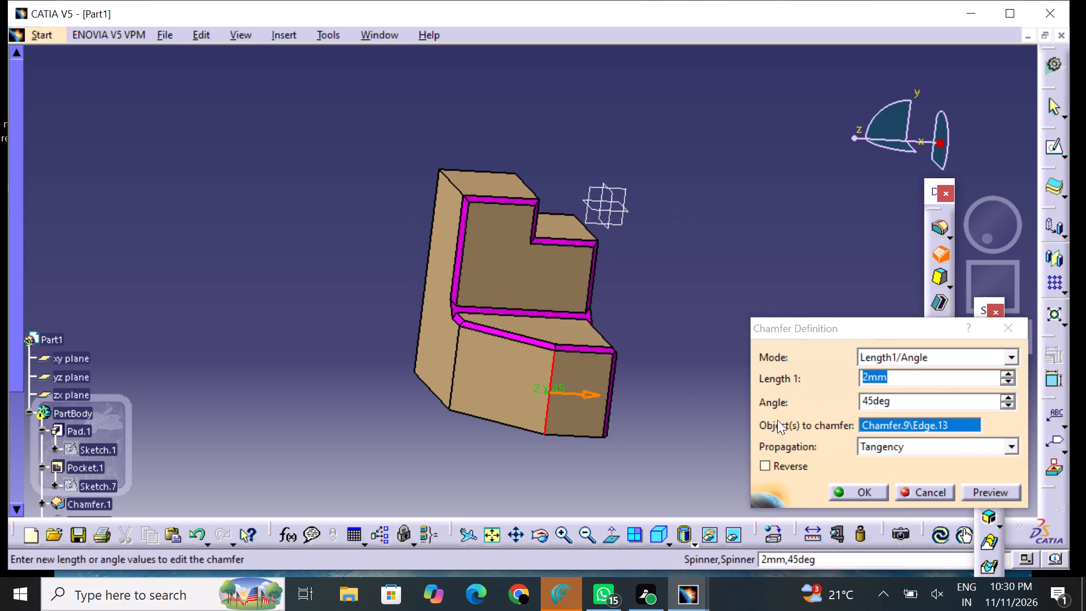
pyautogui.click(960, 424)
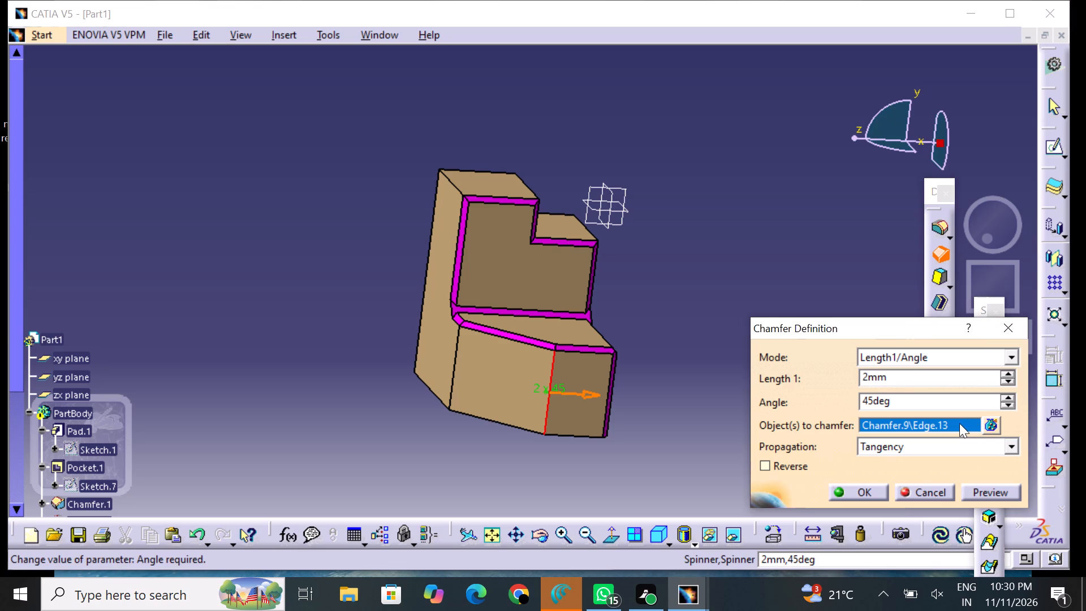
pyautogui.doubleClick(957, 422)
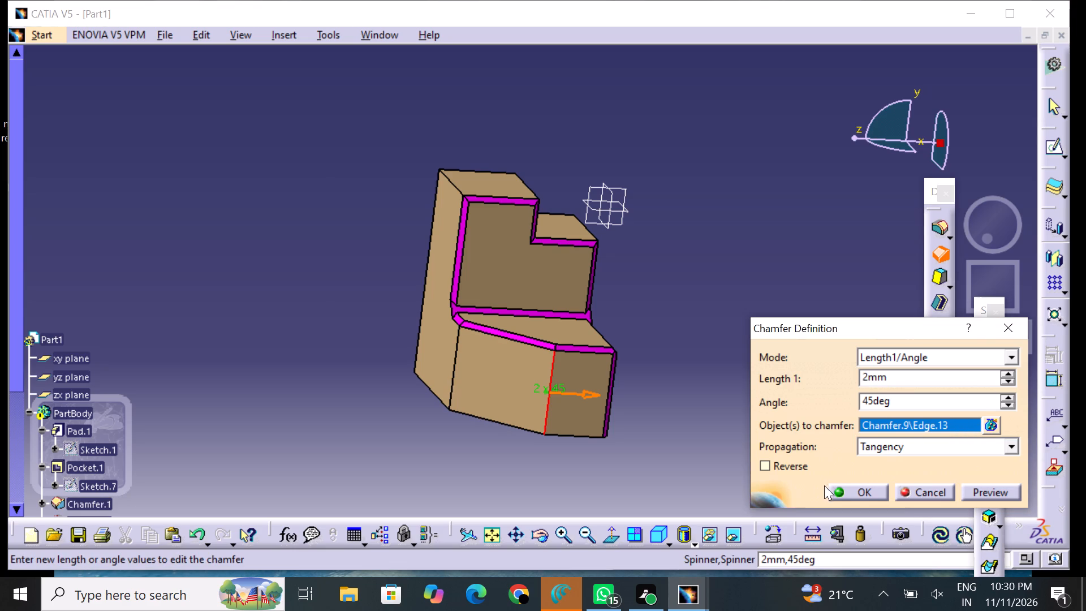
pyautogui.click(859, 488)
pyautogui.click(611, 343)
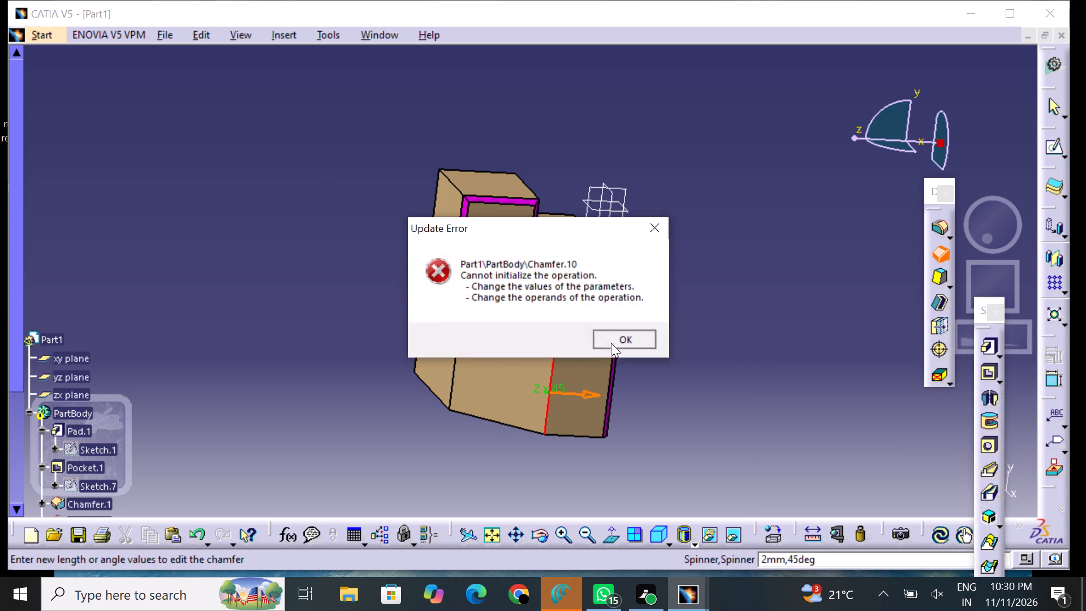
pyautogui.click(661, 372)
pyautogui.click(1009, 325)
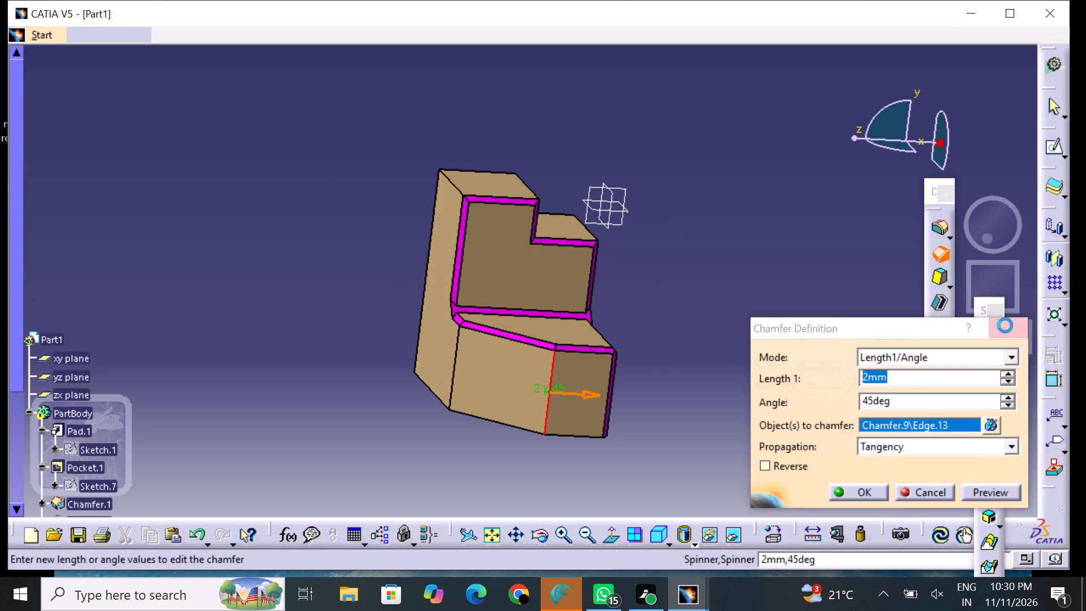
# Chamfer the lower leg's three vertical edges and the bottom edges of its corner chamfer and front face, using Length1 2 mm and Length2 1 mm.
pyautogui.moveTo(682, 398); pyautogui.dragTo(529, 465, button='middle')
pyautogui.scroll(1, 682, 398)
pyautogui.rightClick(682, 398)
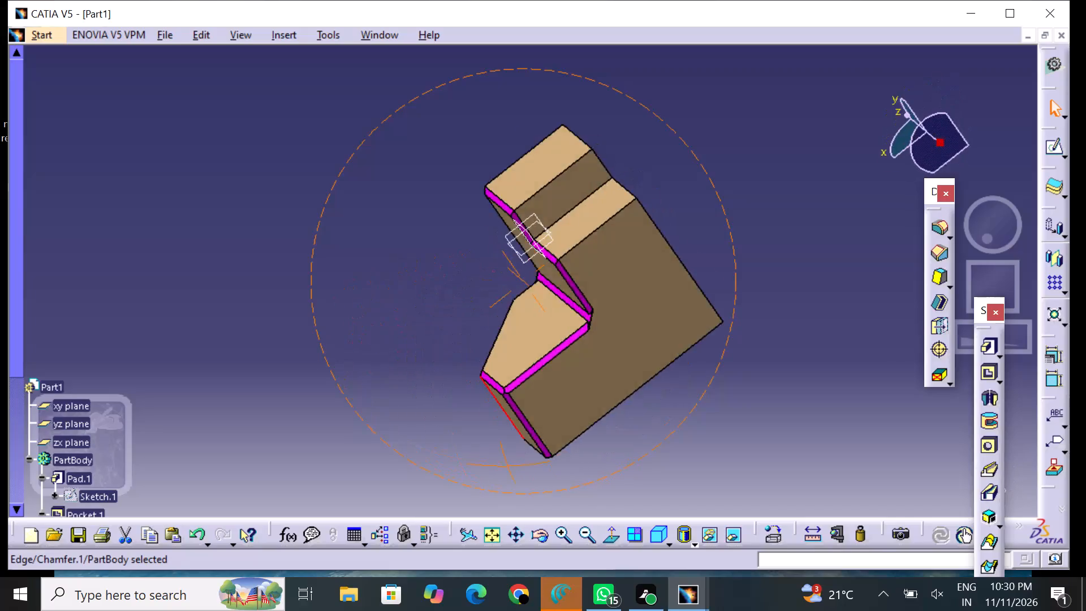
pyautogui.moveTo(529, 465); pyautogui.dragTo(674, 403, button='middle')
pyautogui.moveTo(342, 326); pyautogui.dragTo(472, 141, button='middle')
pyautogui.moveTo(342, 326); pyautogui.dragTo(472, 141, button='right')
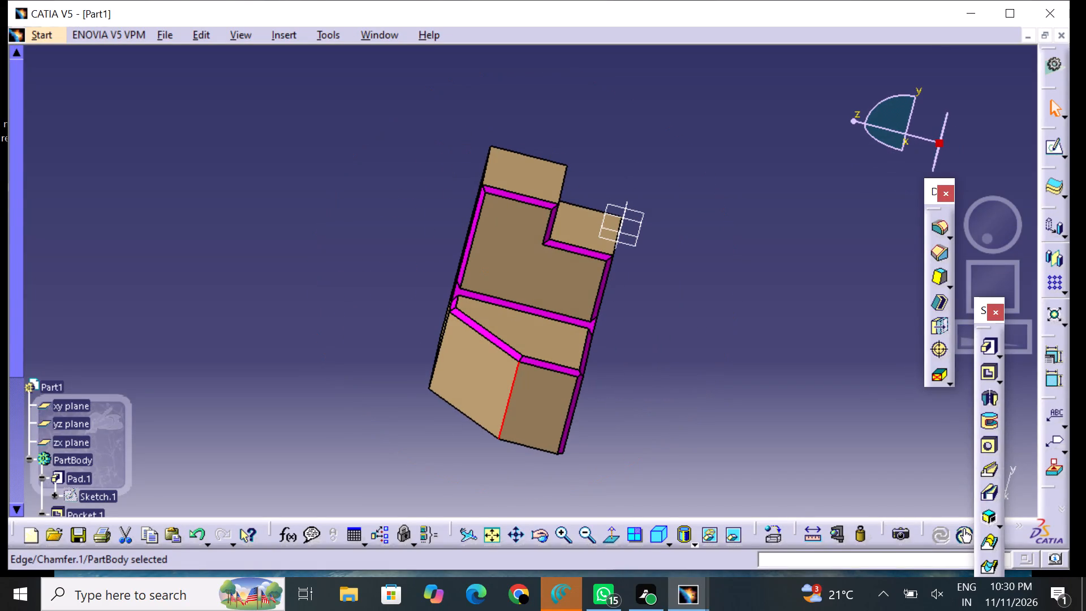
pyautogui.click(348, 259)
pyautogui.moveTo(369, 313); pyautogui.dragTo(566, 356, button='middle')
pyautogui.moveTo(370, 314); pyautogui.dragTo(566, 356, button='right')
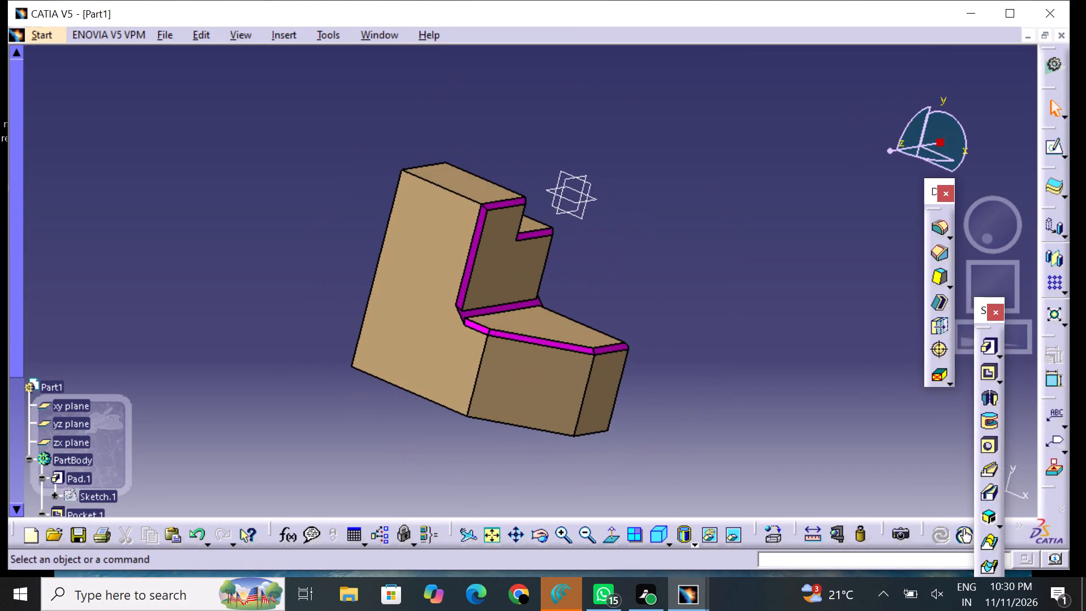
pyautogui.moveTo(602, 254); pyautogui.dragTo(584, 291, button='middle')
pyautogui.moveTo(601, 257); pyautogui.dragTo(581, 296, button='right')
pyautogui.click(937, 252)
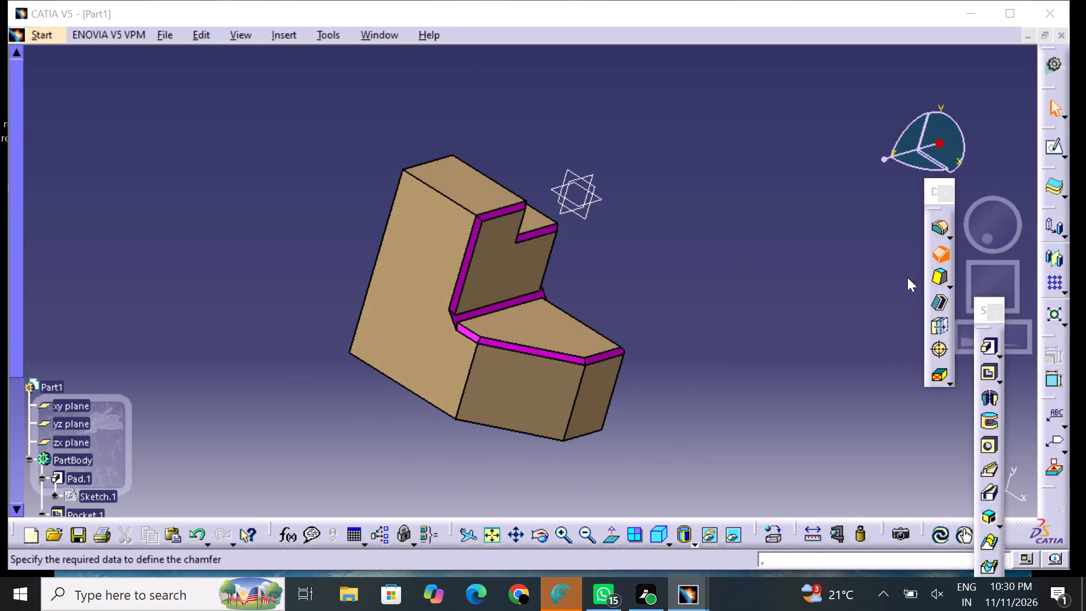
pyautogui.click(884, 422)
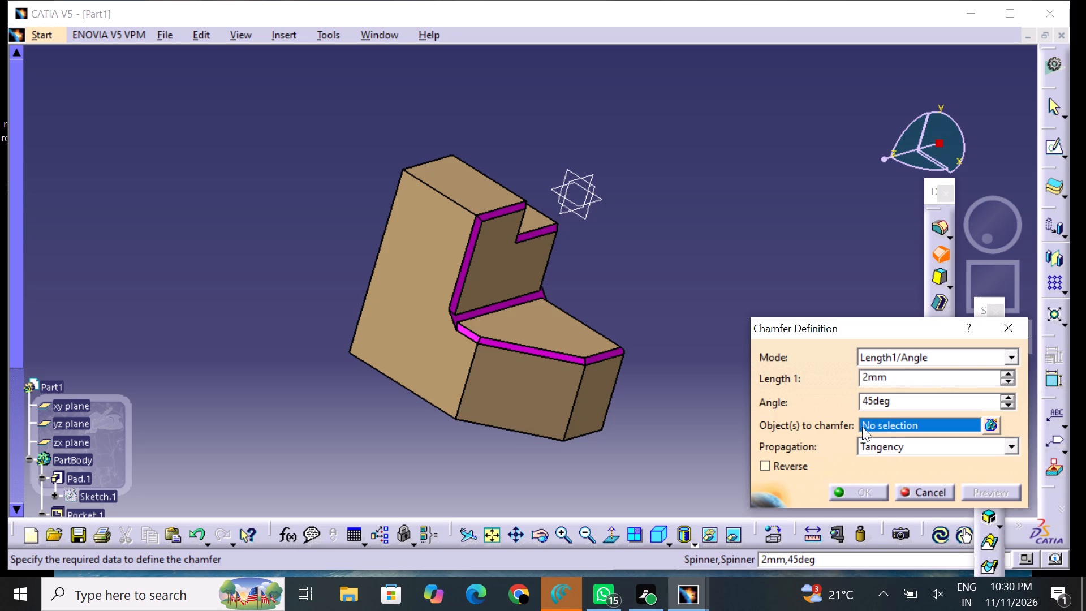
pyautogui.click(573, 402)
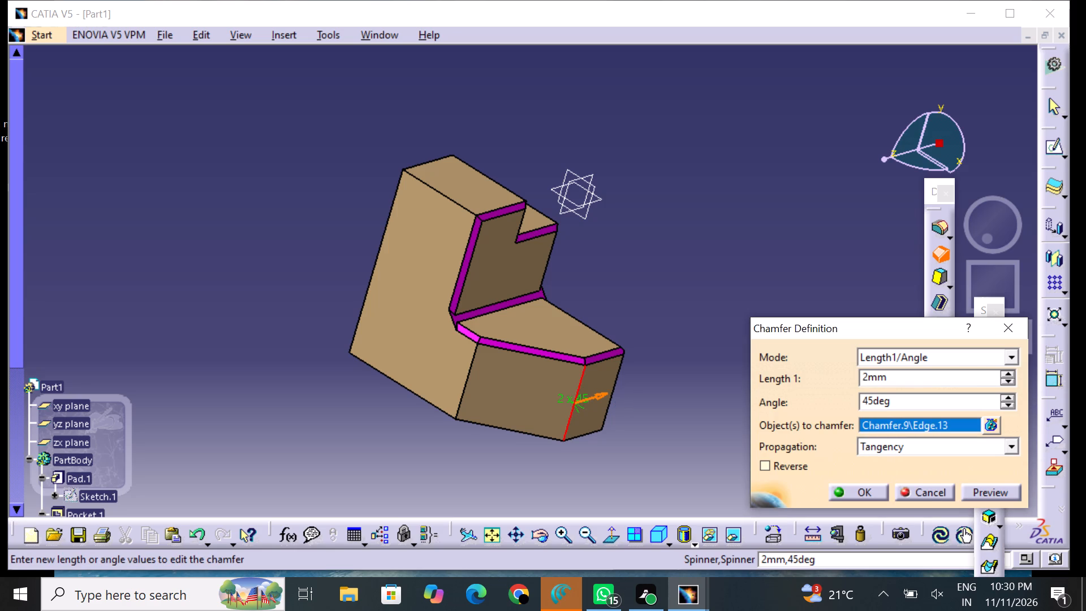
pyautogui.click(618, 378)
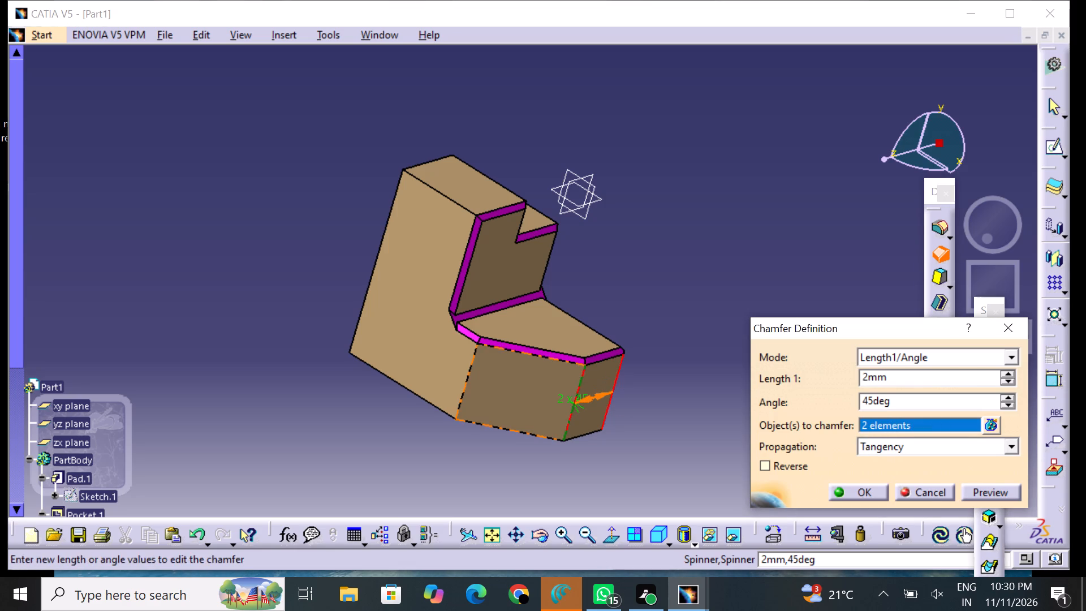
pyautogui.click(468, 373)
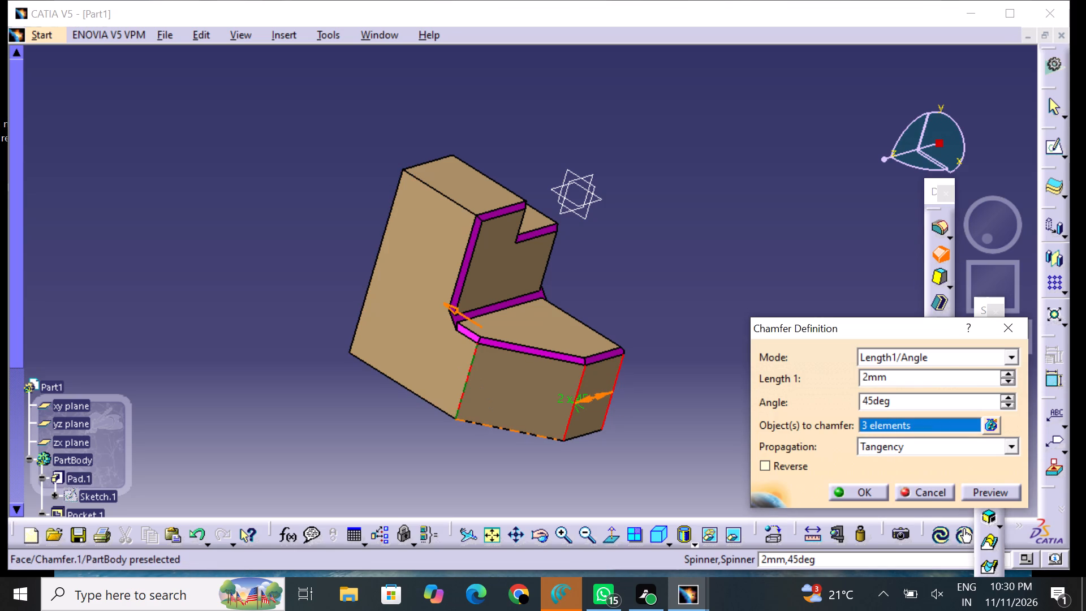
pyautogui.click(516, 432)
pyautogui.click(588, 434)
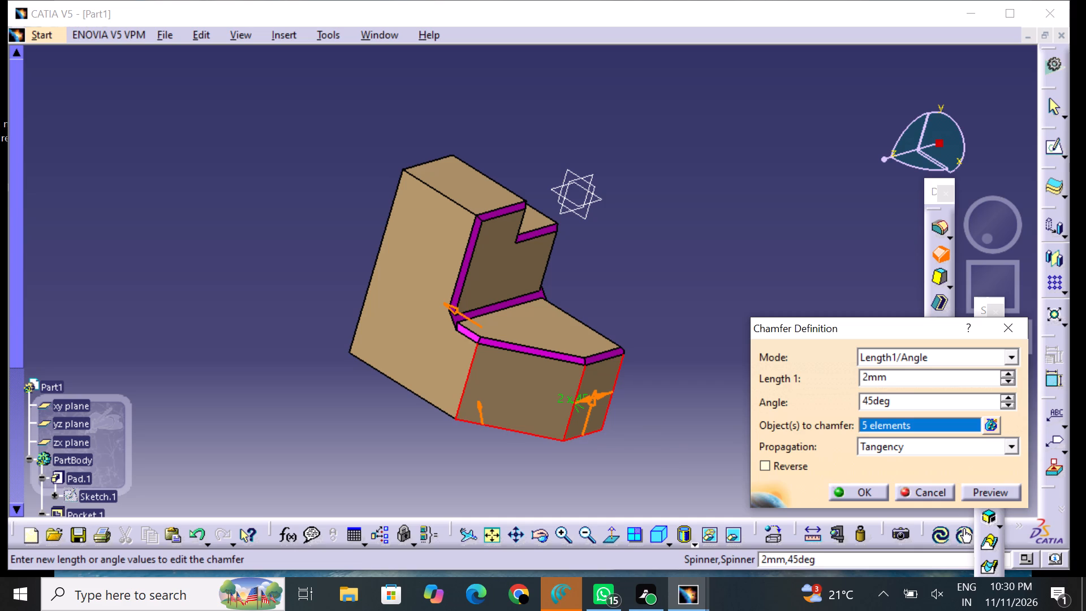
pyautogui.click(863, 485)
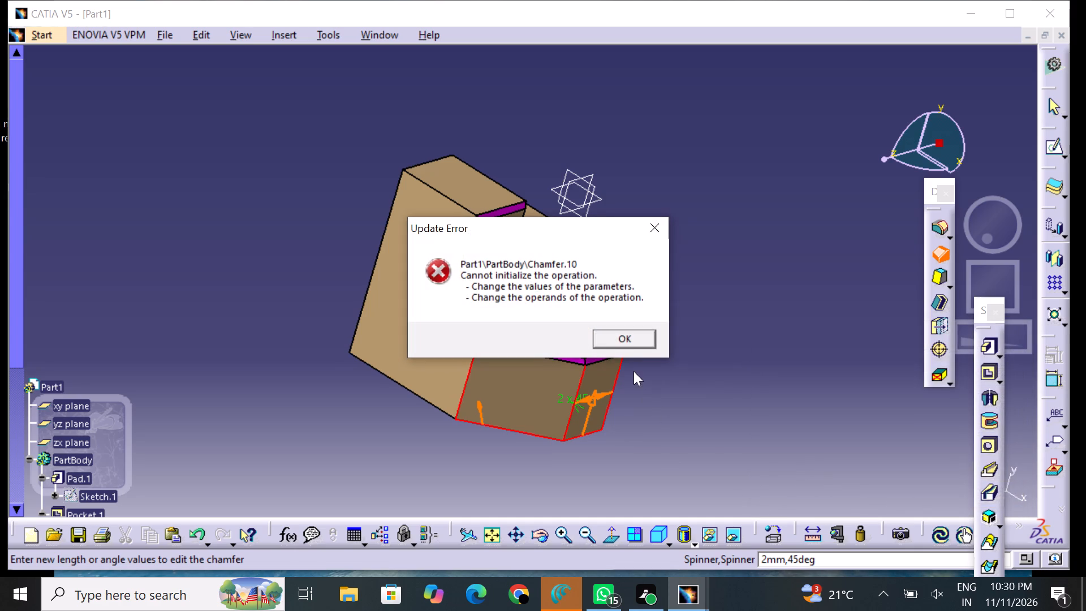
pyautogui.click(632, 345)
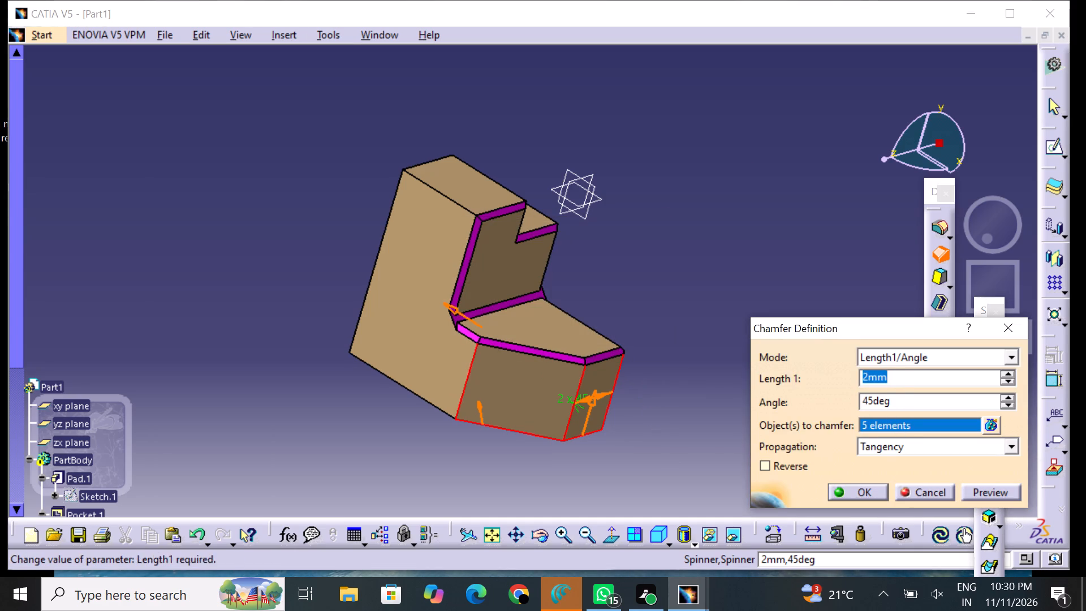
pyautogui.click(874, 356)
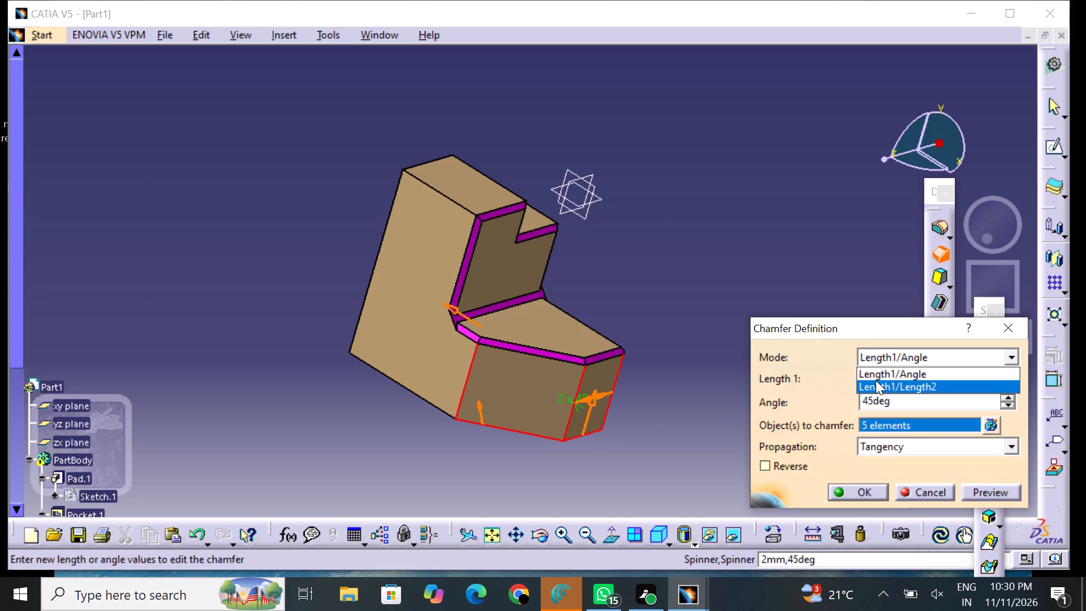
pyautogui.click(876, 380)
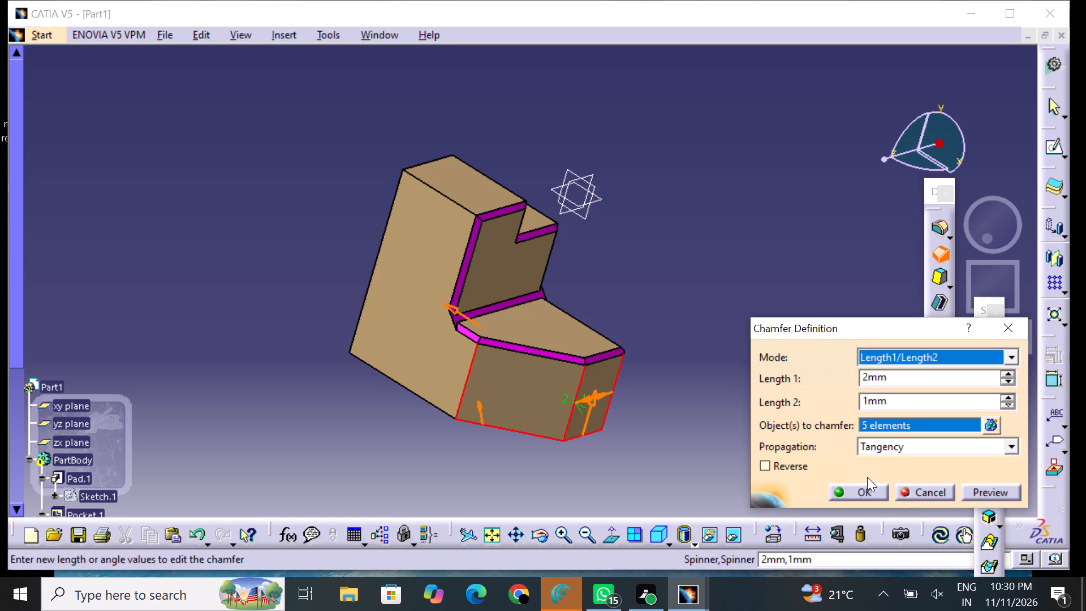
pyautogui.click(867, 488)
pyautogui.click(740, 445)
# Chamfer both L-shaped end faces' bottom and back edges and the upright leg's top and pocket edges, using Length1 2 mm and Length2 1 mm.
pyautogui.moveTo(702, 408); pyautogui.dragTo(575, 334, button='middle')
pyautogui.moveTo(702, 408); pyautogui.dragTo(544, 392, button='right')
pyautogui.moveTo(416, 322); pyautogui.dragTo(589, 385, button='middle')
pyautogui.moveTo(421, 326); pyautogui.dragTo(589, 385, button='right')
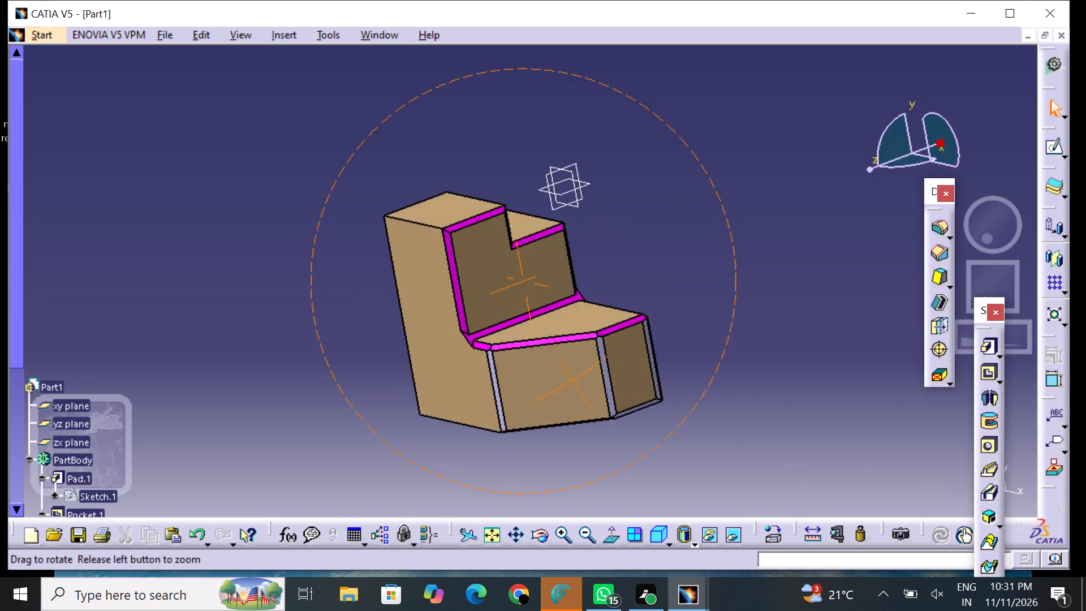
pyautogui.moveTo(589, 385); pyautogui.dragTo(609, 385, button='middle')
pyautogui.moveTo(589, 385); pyautogui.dragTo(609, 385, button='right')
pyautogui.moveTo(390, 303); pyautogui.dragTo(456, 261, button='middle')
pyautogui.moveTo(391, 301); pyautogui.dragTo(456, 261, button='right')
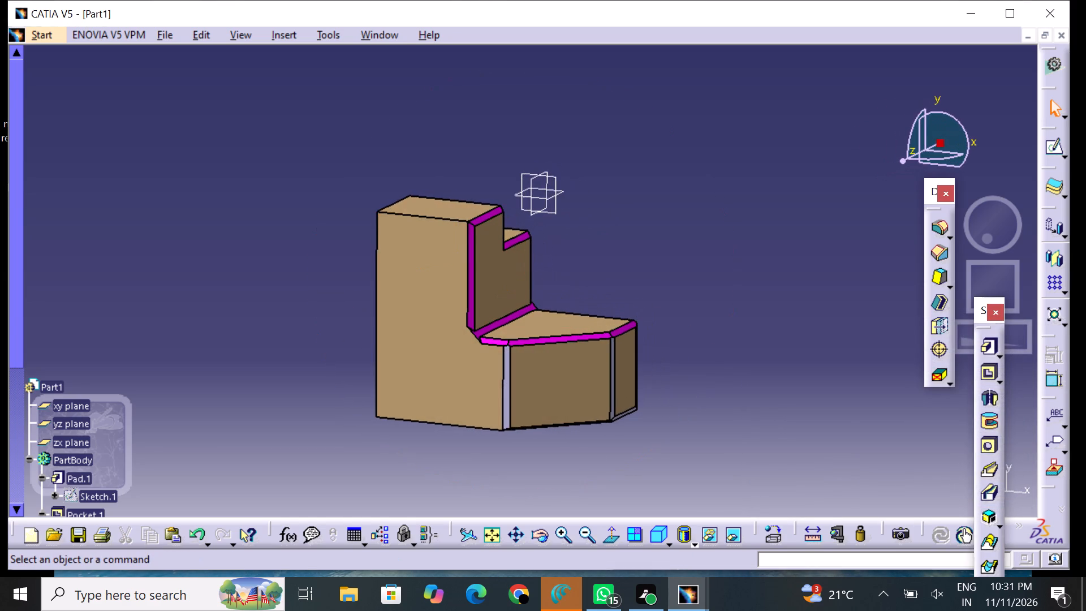
pyautogui.moveTo(529, 454); pyautogui.dragTo(532, 394, button='middle')
pyautogui.moveTo(529, 454); pyautogui.dragTo(536, 376, button='right')
pyautogui.moveTo(552, 436); pyautogui.dragTo(553, 436, button='middle')
pyautogui.moveTo(553, 436); pyautogui.dragTo(566, 362, button='right')
pyautogui.moveTo(553, 436); pyautogui.dragTo(566, 362, button='middle')
pyautogui.moveTo(539, 195); pyautogui.dragTo(598, 370, button='middle')
pyautogui.moveTo(539, 196); pyautogui.dragTo(601, 372, button='right')
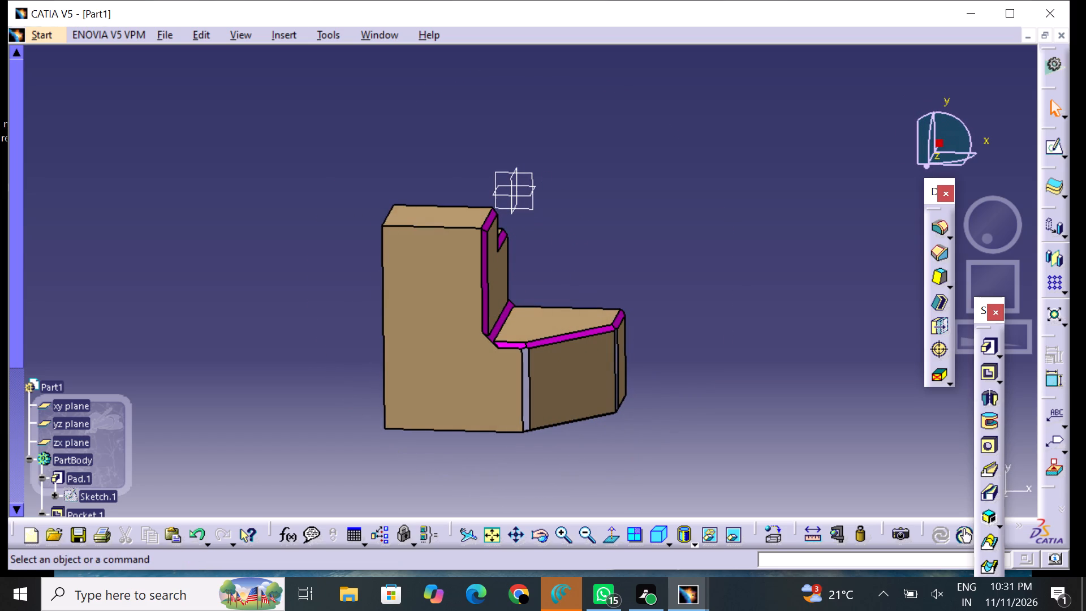
pyautogui.click(484, 434)
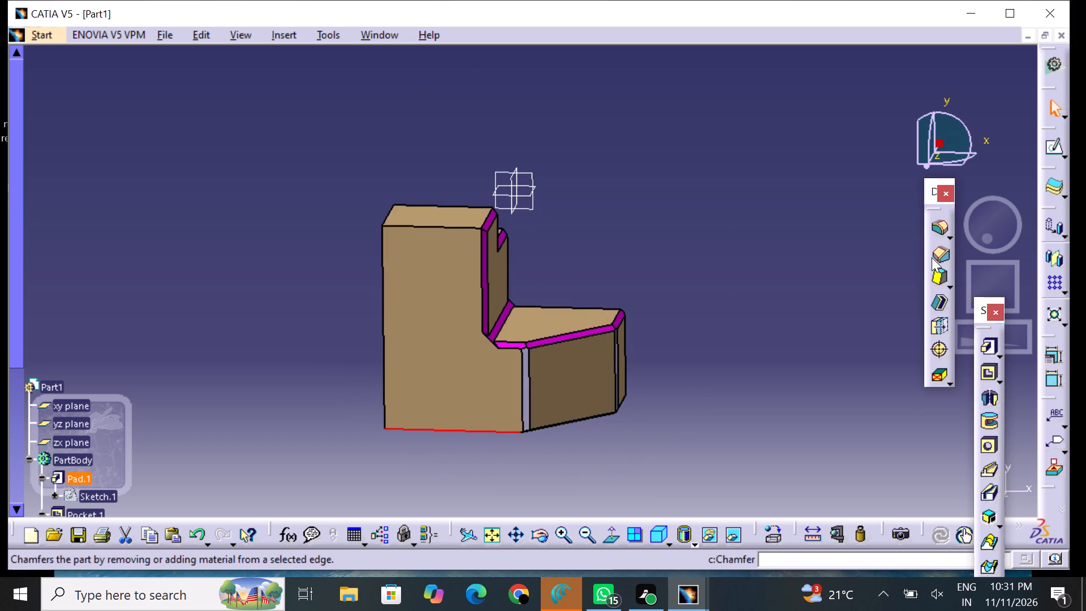
pyautogui.click(934, 259)
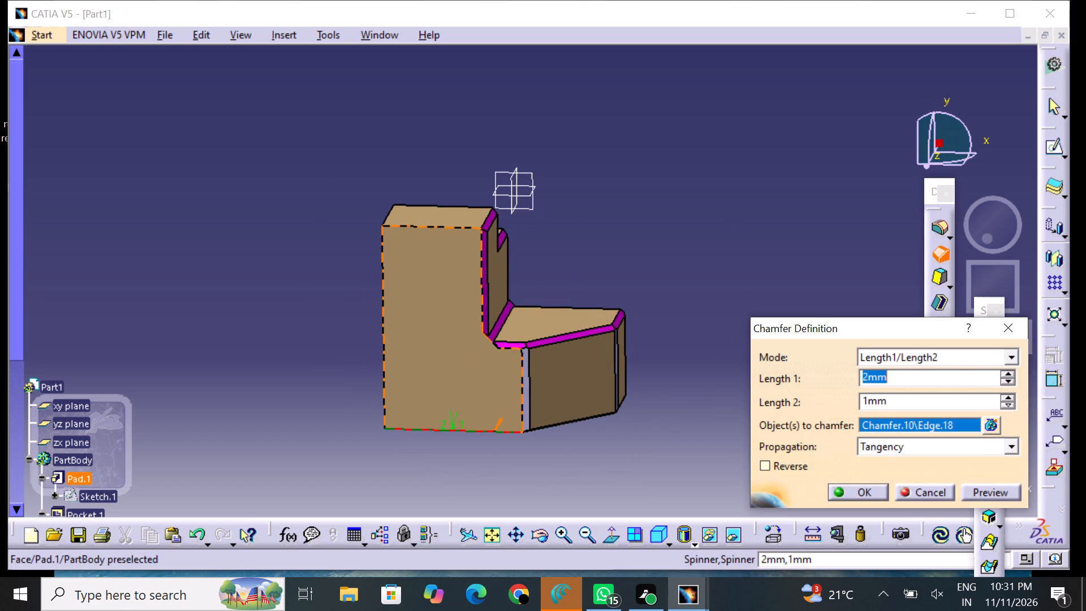
pyautogui.click(380, 347)
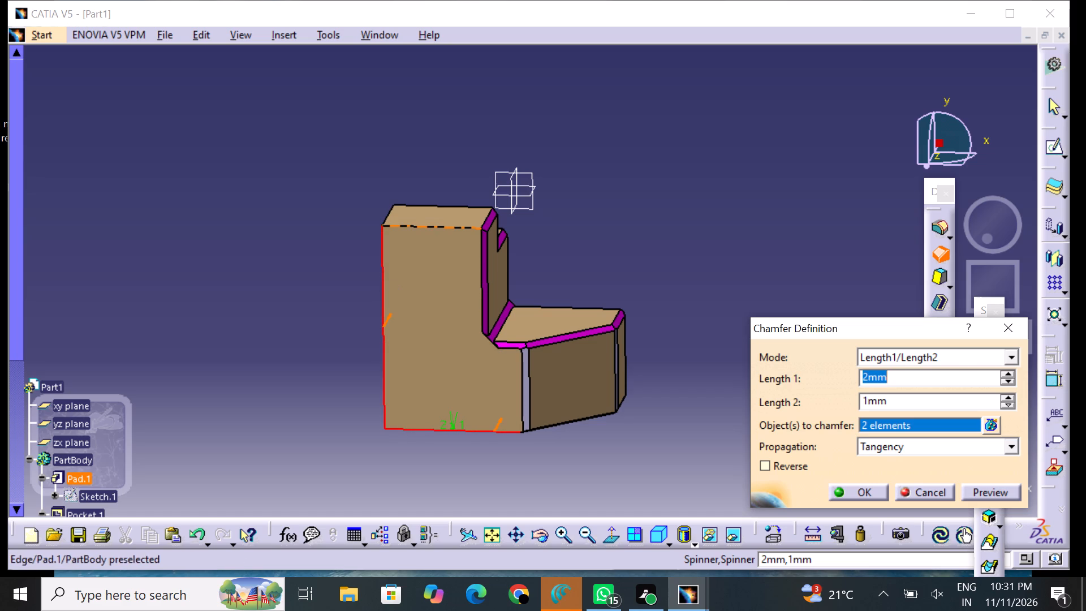
pyautogui.click(432, 228)
pyautogui.moveTo(640, 249); pyautogui.dragTo(581, 324, button='middle')
pyautogui.moveTo(640, 249); pyautogui.dragTo(581, 324, button='right')
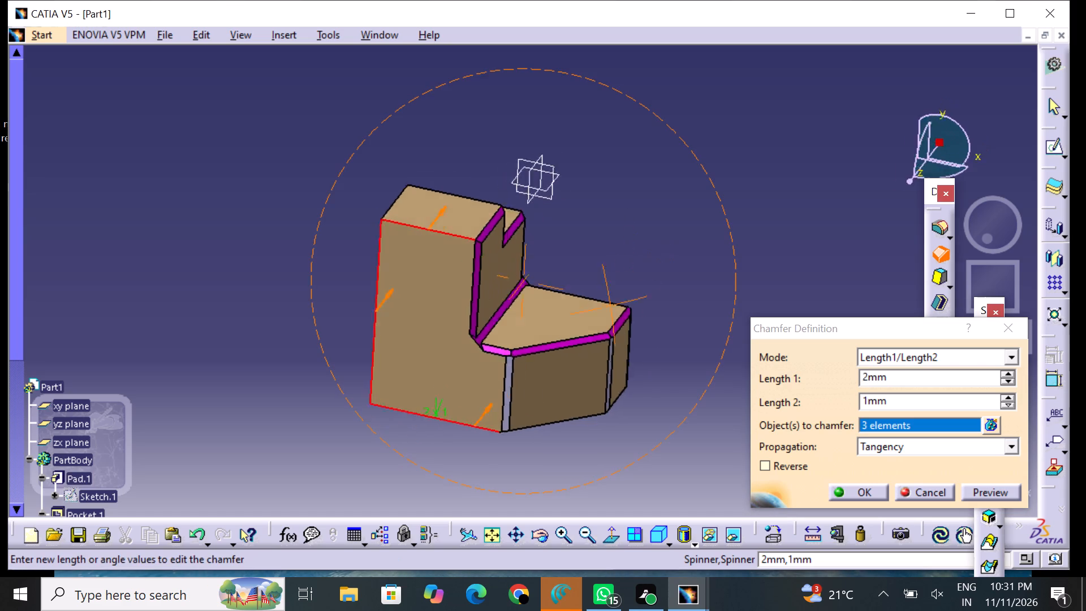
pyautogui.moveTo(581, 324); pyautogui.dragTo(344, 346, button='middle')
pyautogui.moveTo(581, 324); pyautogui.dragTo(341, 341, button='right')
pyautogui.click(511, 188)
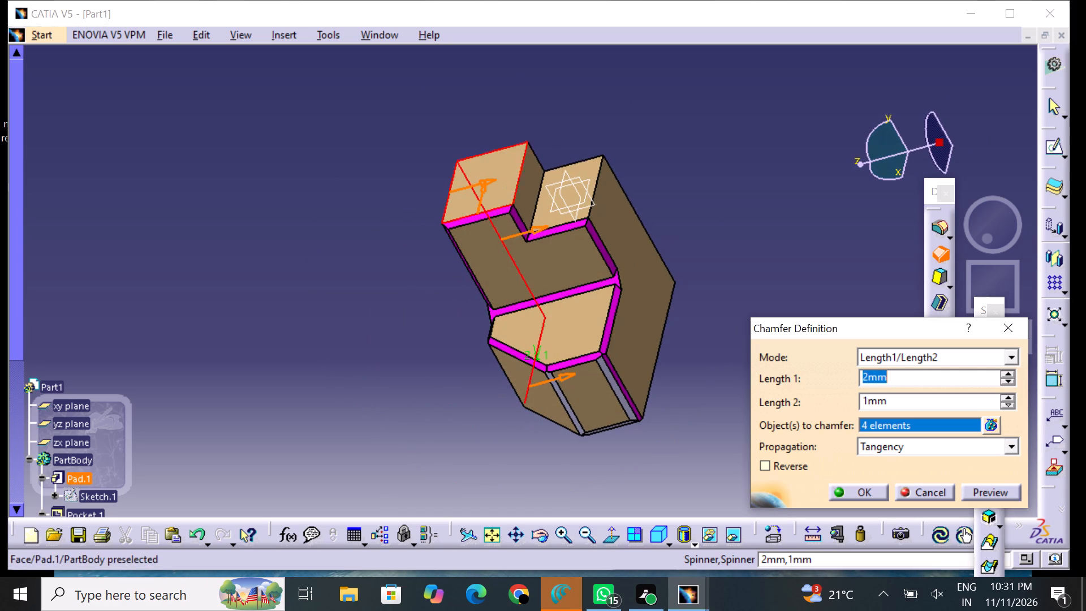
pyautogui.click(596, 188)
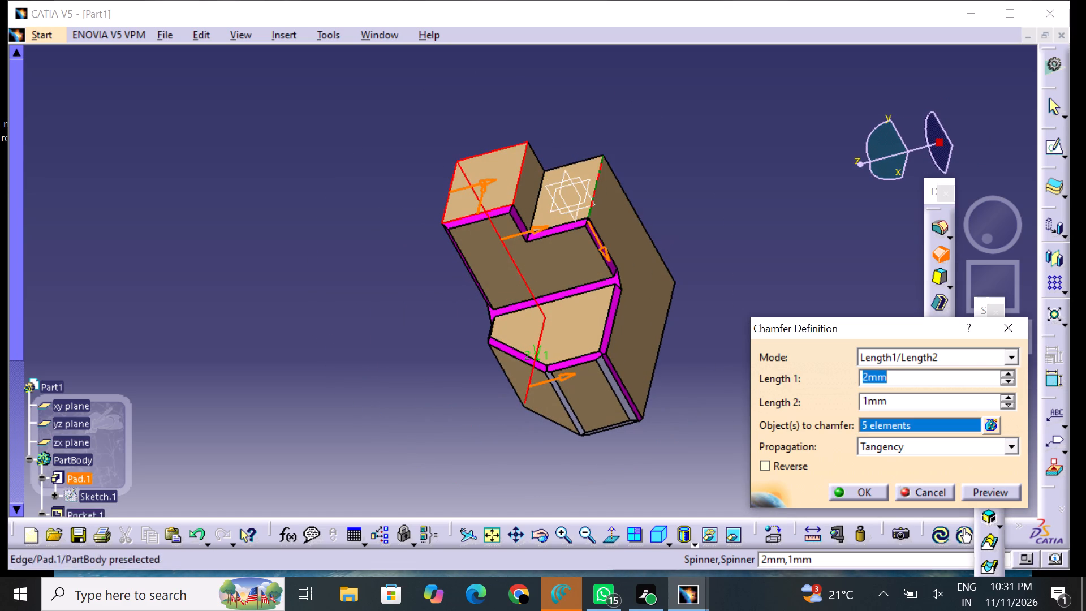
pyautogui.click(580, 161)
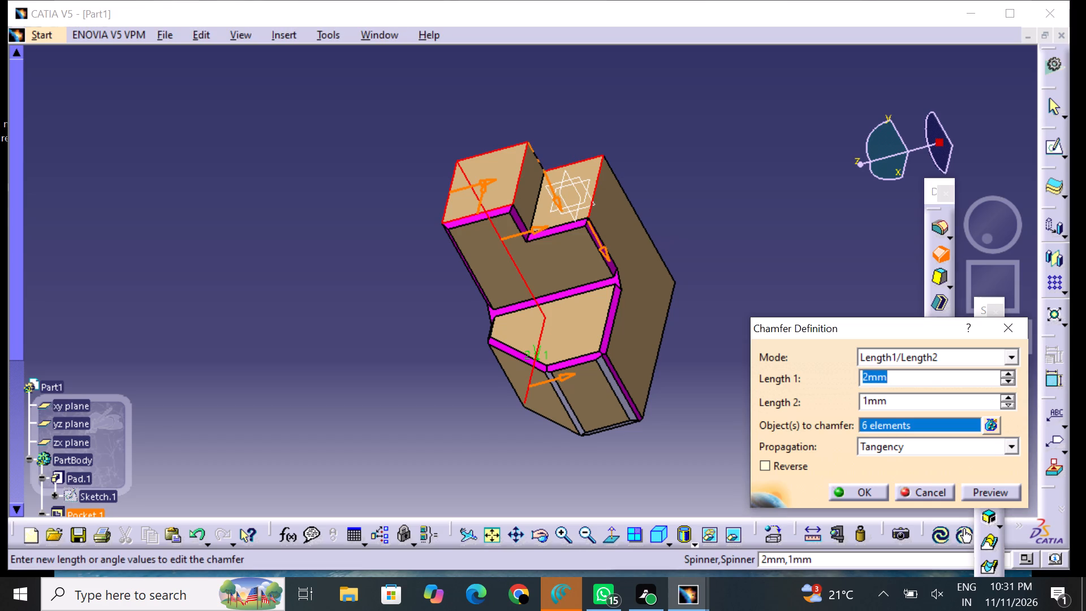
pyautogui.click(536, 156)
pyautogui.click(537, 205)
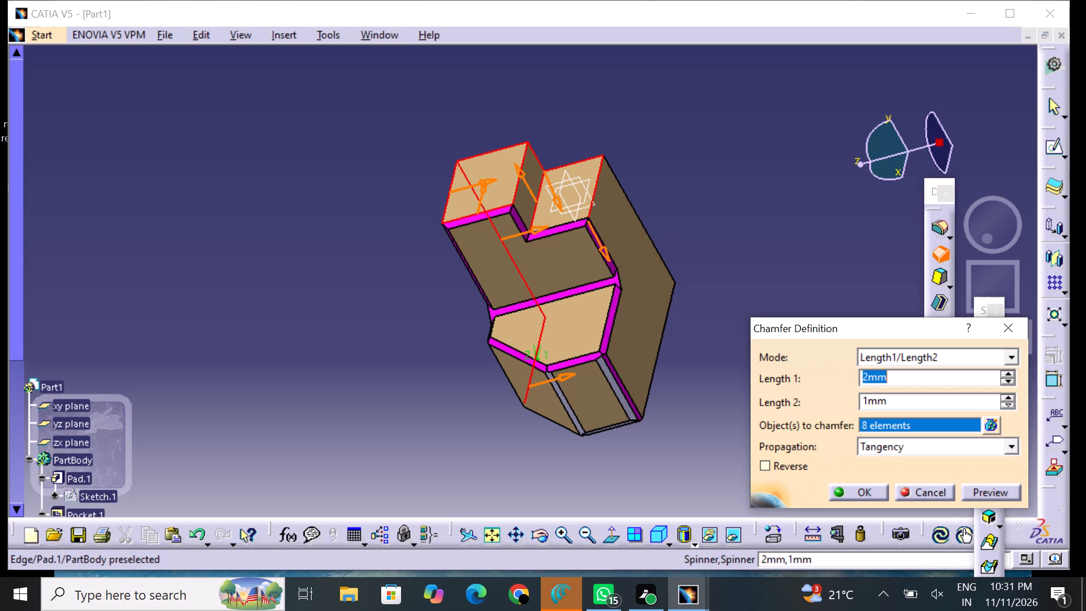
pyautogui.click(643, 220)
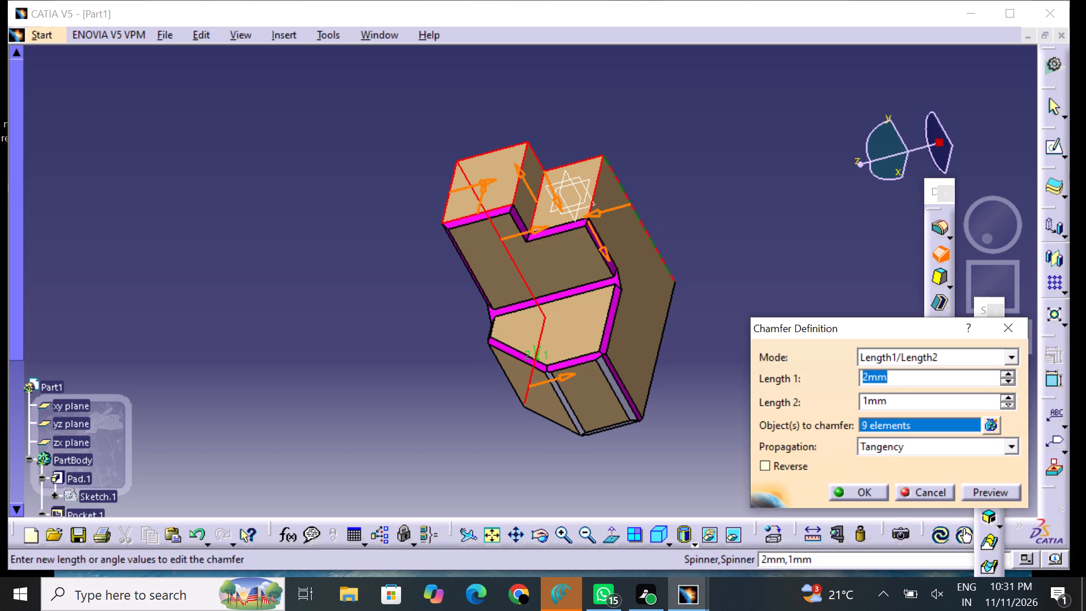
pyautogui.click(661, 342)
pyautogui.click(872, 492)
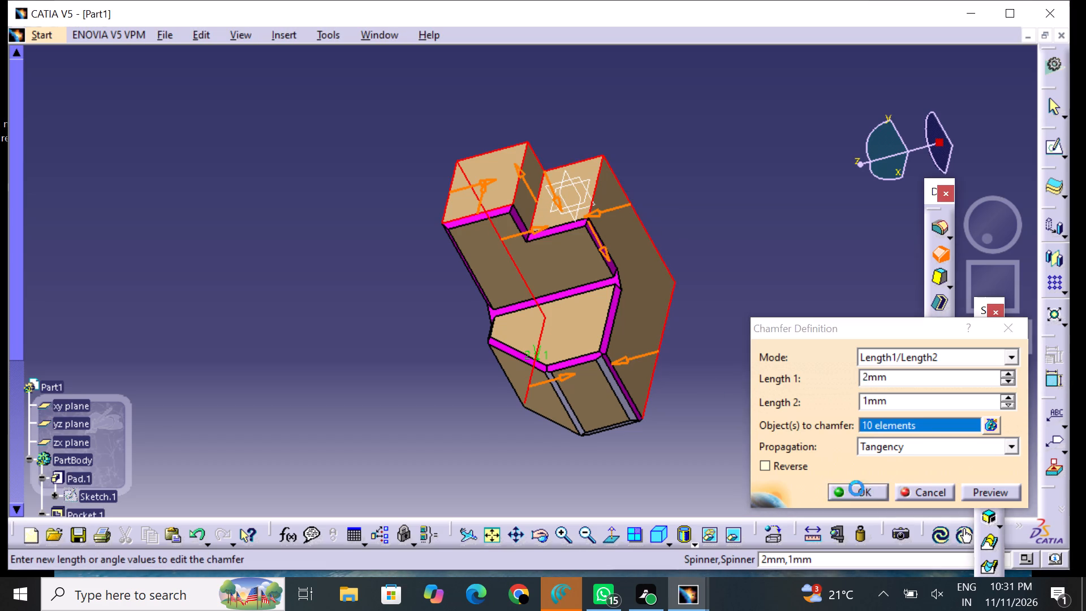
pyautogui.click(749, 453)
# Set the fill colour of the lower leg's vertical chamfer, on the front face's edge opposite the large corner chamfer, to magenta.
pyautogui.scroll(1, 412, 295)
pyautogui.moveTo(412, 295); pyautogui.dragTo(471, 233, button='middle')
pyautogui.moveTo(415, 289); pyautogui.dragTo(471, 233, button='right')
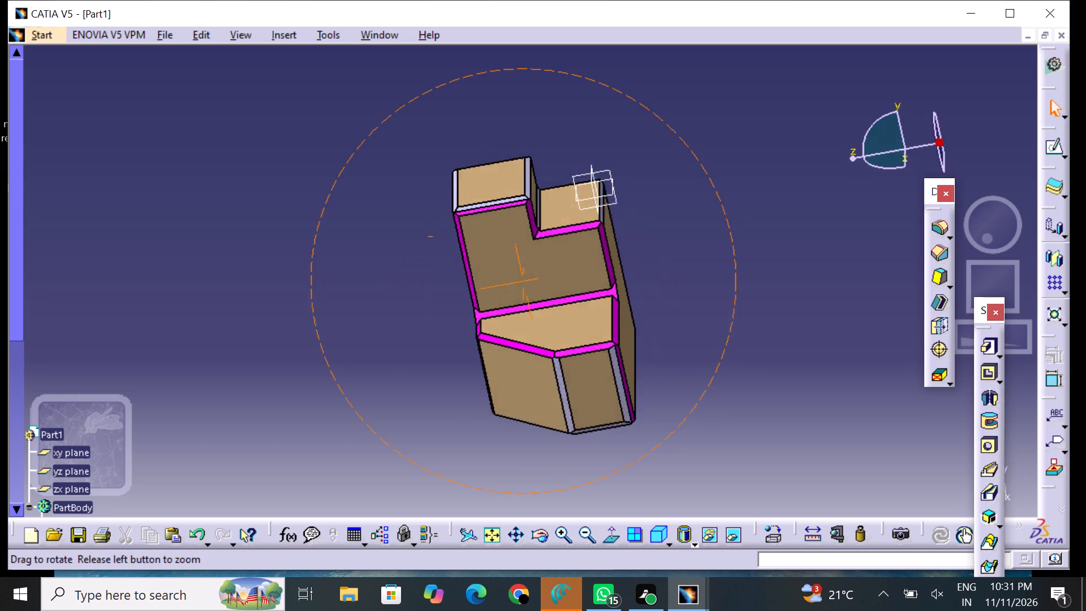
pyautogui.moveTo(471, 233); pyautogui.dragTo(623, 235, button='middle')
pyautogui.moveTo(471, 233); pyautogui.dragTo(627, 238, button='right')
pyautogui.moveTo(673, 262); pyautogui.dragTo(739, 169, button='middle')
pyautogui.moveTo(675, 261); pyautogui.dragTo(739, 169, button='right')
pyautogui.moveTo(175, 264); pyautogui.dragTo(175, 264, button='middle')
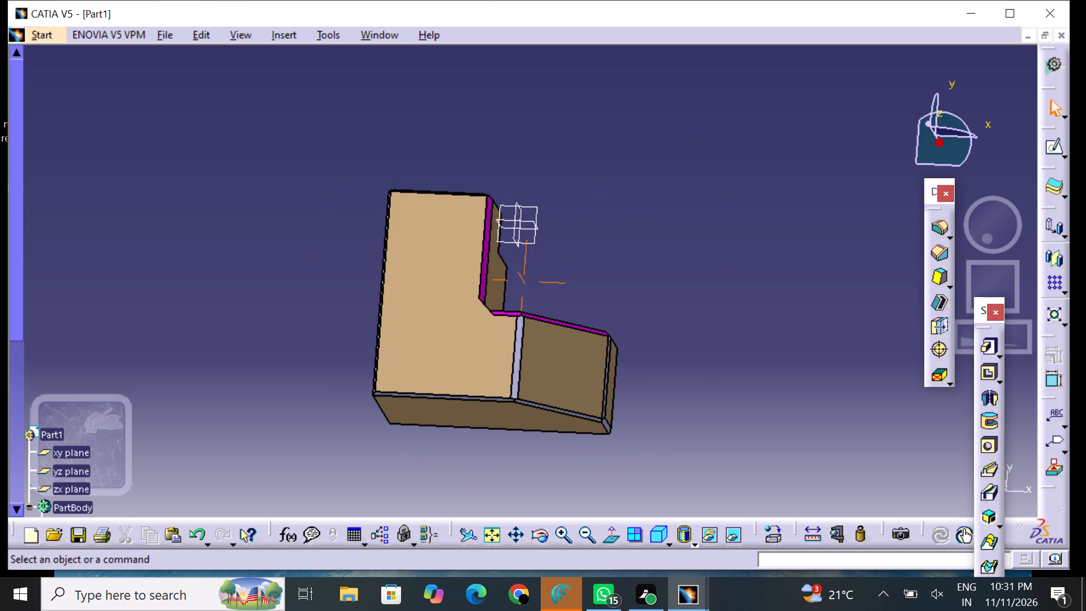
pyautogui.moveTo(175, 264); pyautogui.dragTo(269, 354, button='middle')
pyautogui.moveTo(189, 278); pyautogui.dragTo(268, 351, button='right')
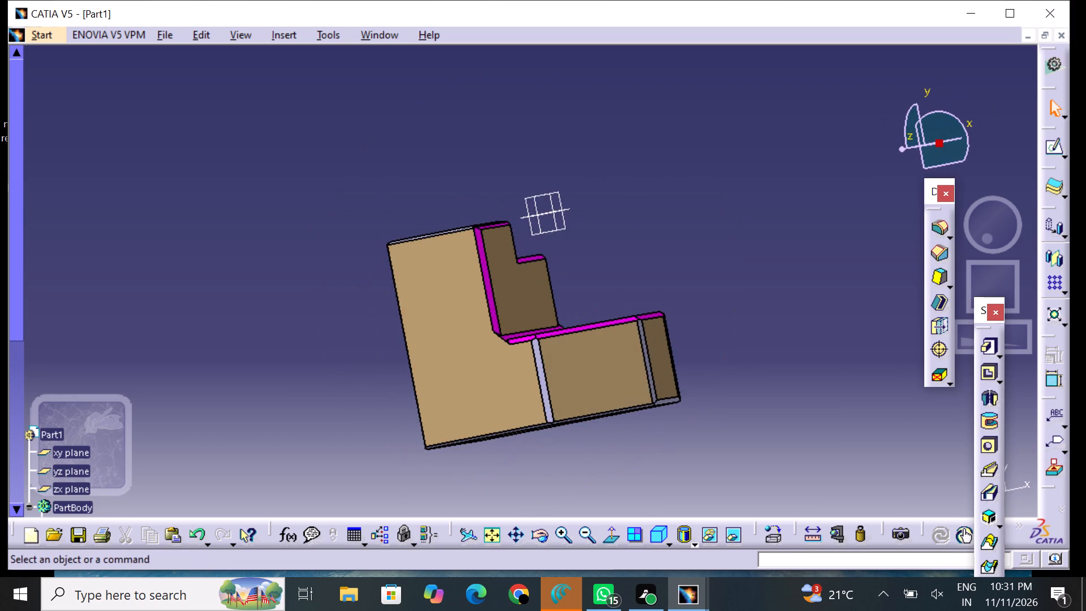
pyautogui.moveTo(691, 368); pyautogui.dragTo(610, 400, button='middle')
pyautogui.moveTo(692, 369); pyautogui.dragTo(602, 403, button='right')
pyautogui.moveTo(666, 366); pyautogui.dragTo(544, 335, button='middle')
pyautogui.moveTo(666, 365); pyautogui.dragTo(544, 335, button='right')
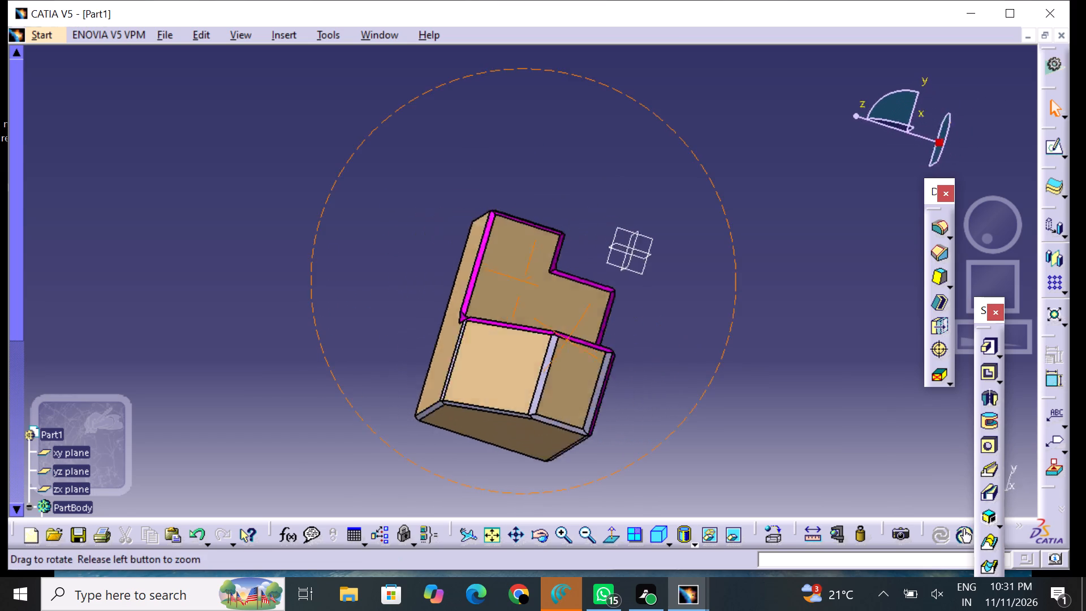
pyautogui.moveTo(544, 335); pyautogui.dragTo(509, 335, button='middle')
pyautogui.moveTo(544, 335); pyautogui.dragTo(499, 341, button='right')
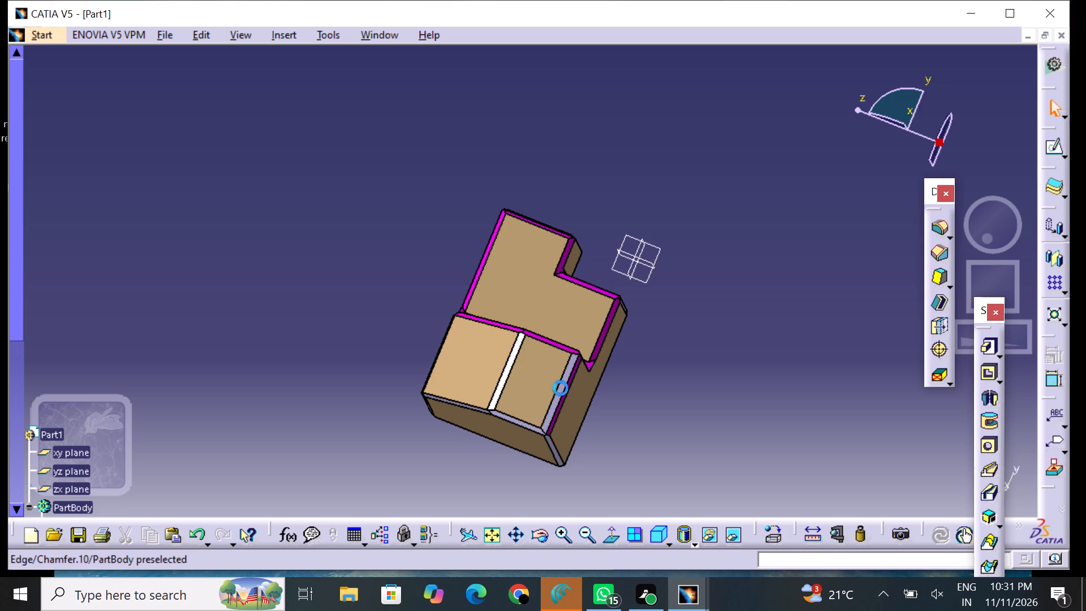
pyautogui.click(561, 388)
pyautogui.moveTo(683, 401); pyautogui.dragTo(643, 394)
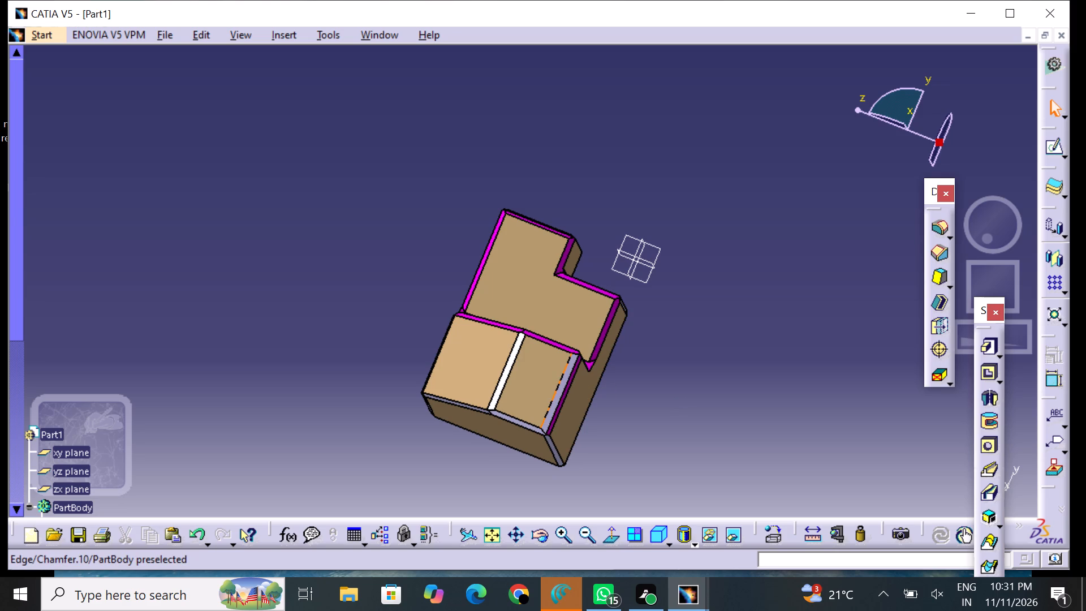
pyautogui.click(561, 389)
pyautogui.rightClick(561, 389)
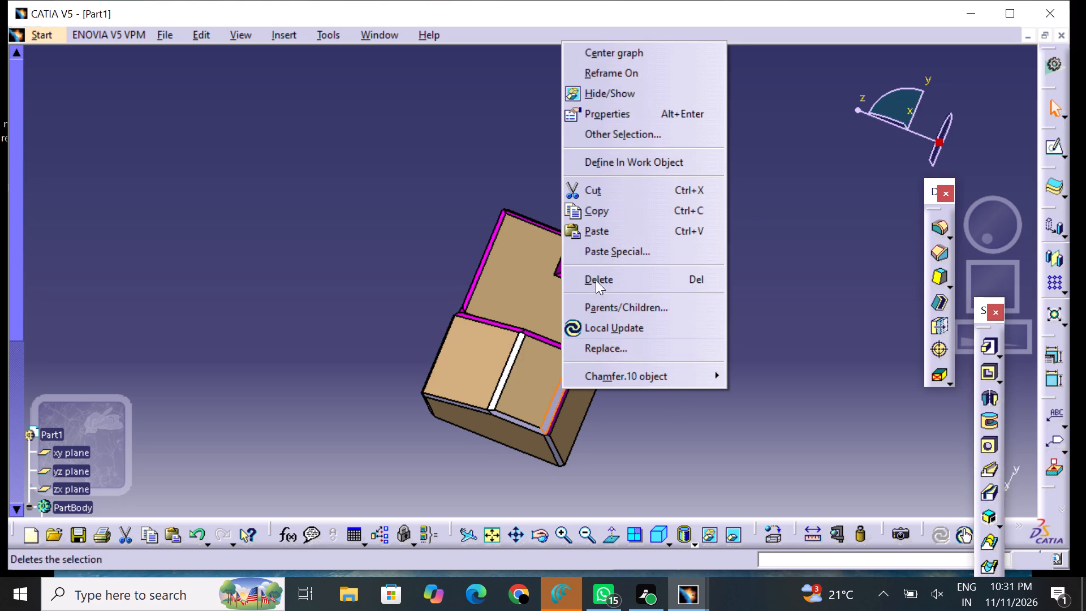
pyautogui.moveTo(609, 116); pyautogui.dragTo(611, 122)
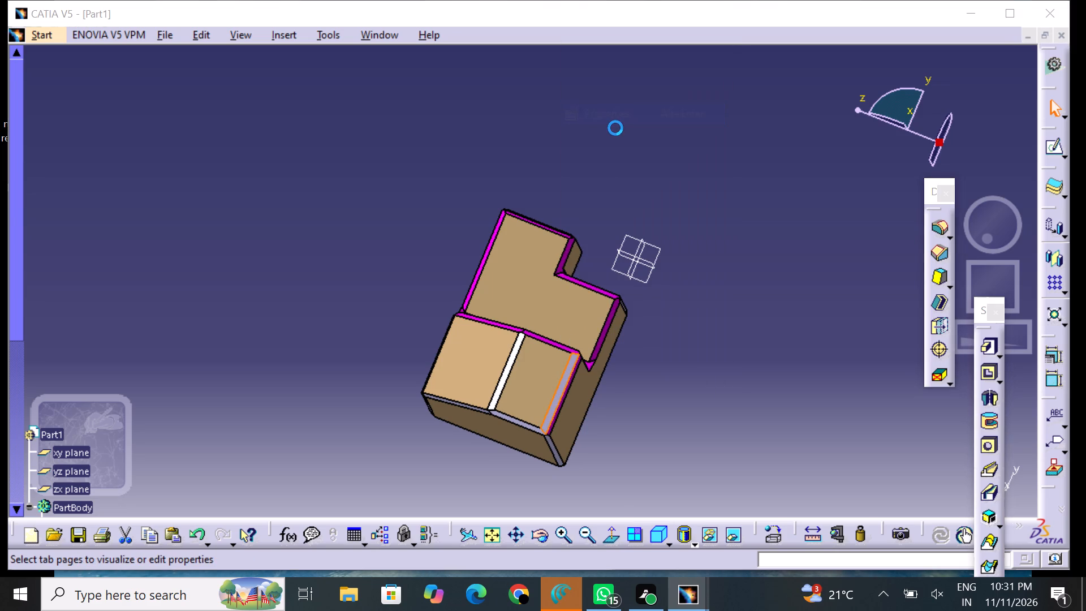
pyautogui.moveTo(695, 110); pyautogui.dragTo(698, 115)
pyautogui.click(718, 233)
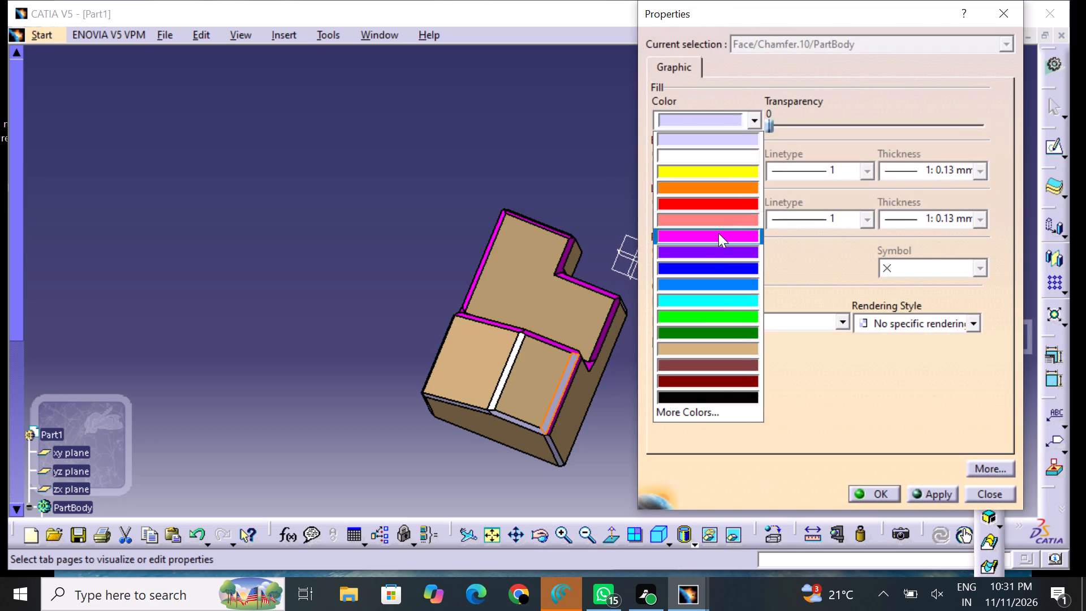
pyautogui.click(873, 487)
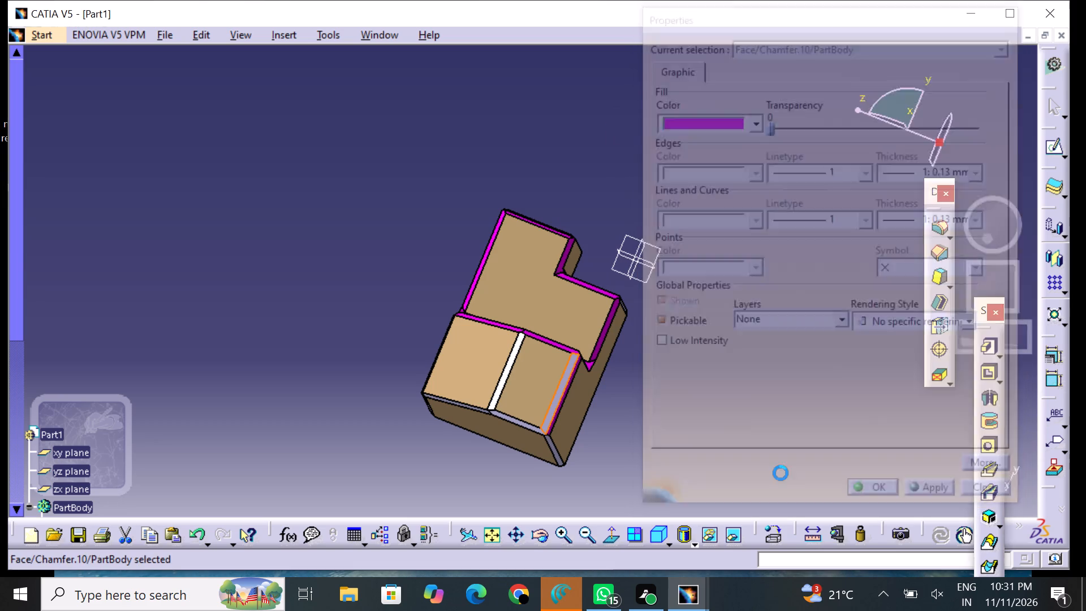
pyautogui.click(732, 459)
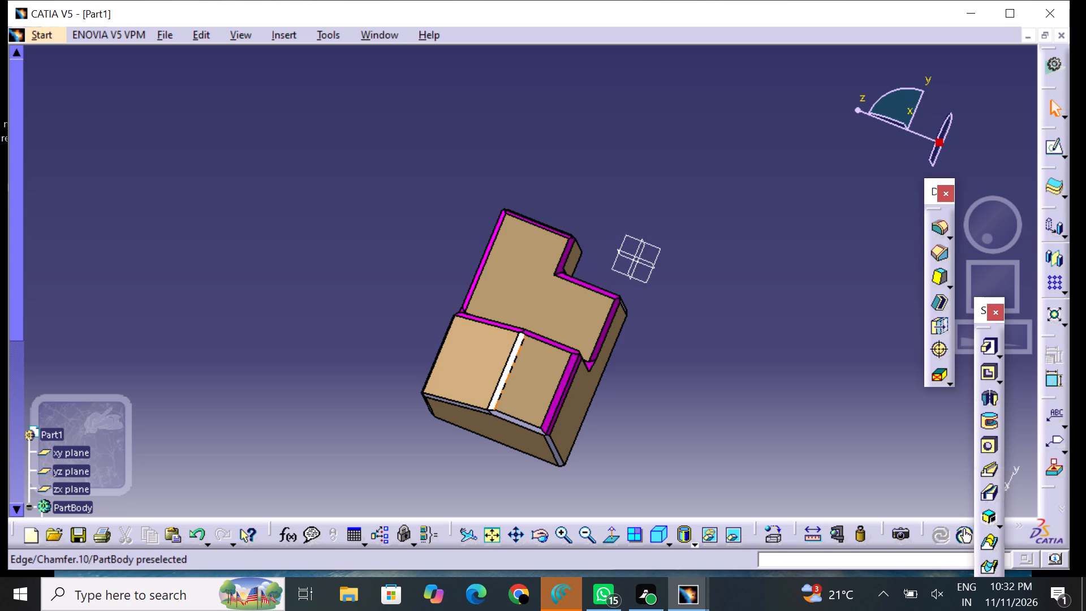
# Set the fill colour of the vertical chamfer between the large corner chamfer and the lower leg's front face to magenta.
pyautogui.moveTo(410, 339); pyautogui.dragTo(463, 355, button='middle')
pyautogui.scroll(1, 410, 339)
pyautogui.moveTo(417, 343); pyautogui.dragTo(475, 355, button='right')
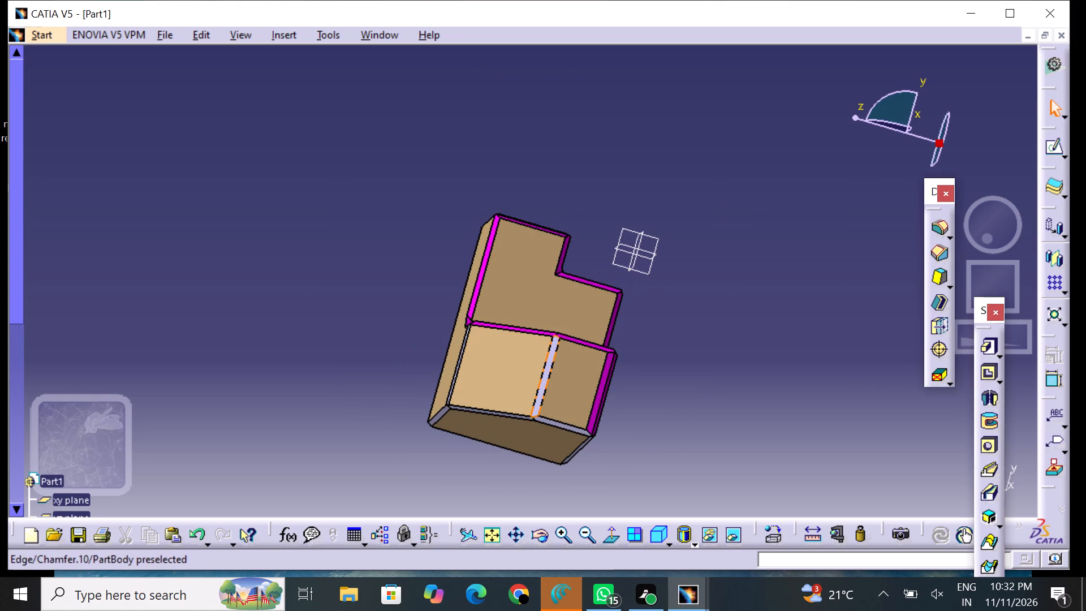
pyautogui.click(542, 372)
pyautogui.rightClick(542, 372)
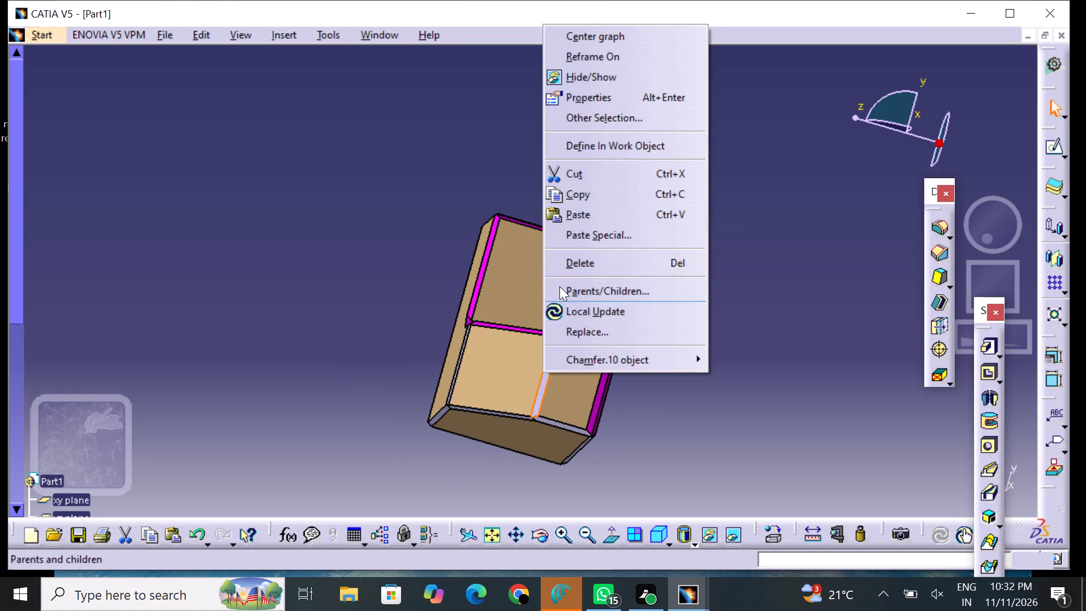
pyautogui.click(584, 104)
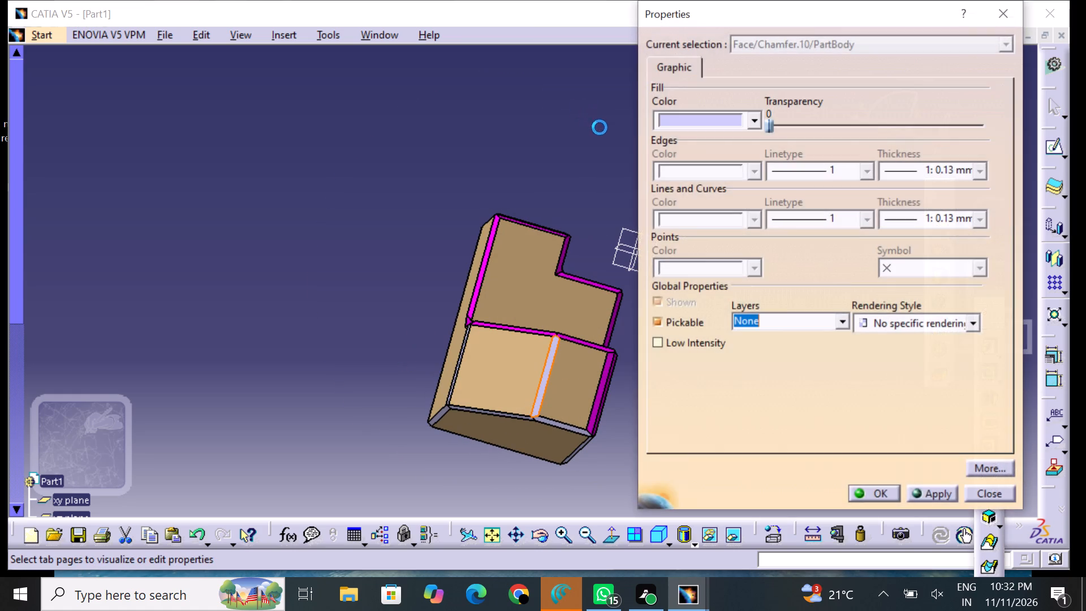
pyautogui.click(682, 116)
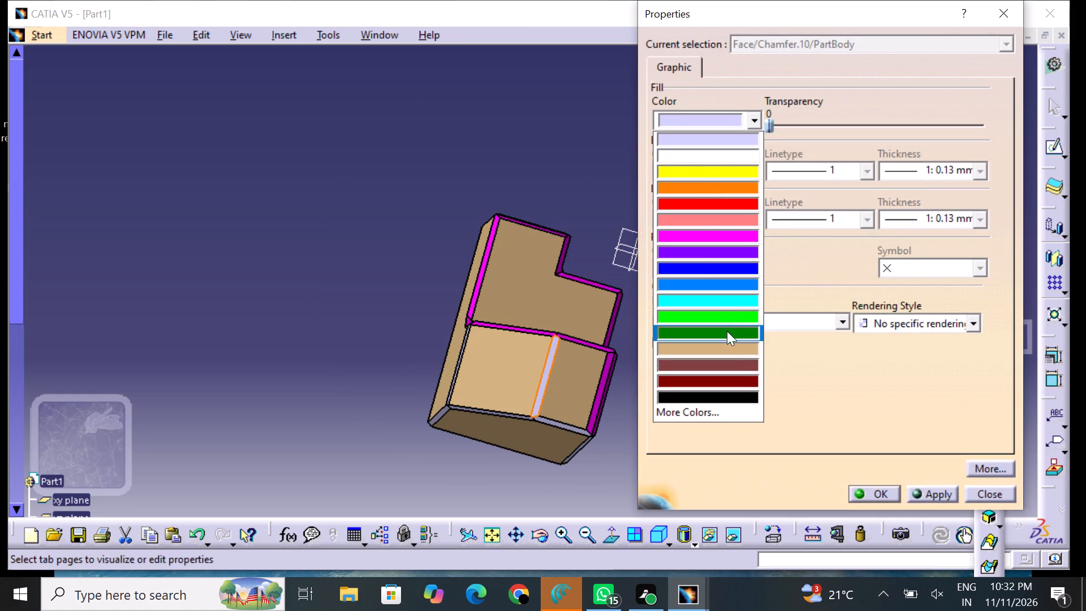
pyautogui.click(705, 233)
pyautogui.click(880, 490)
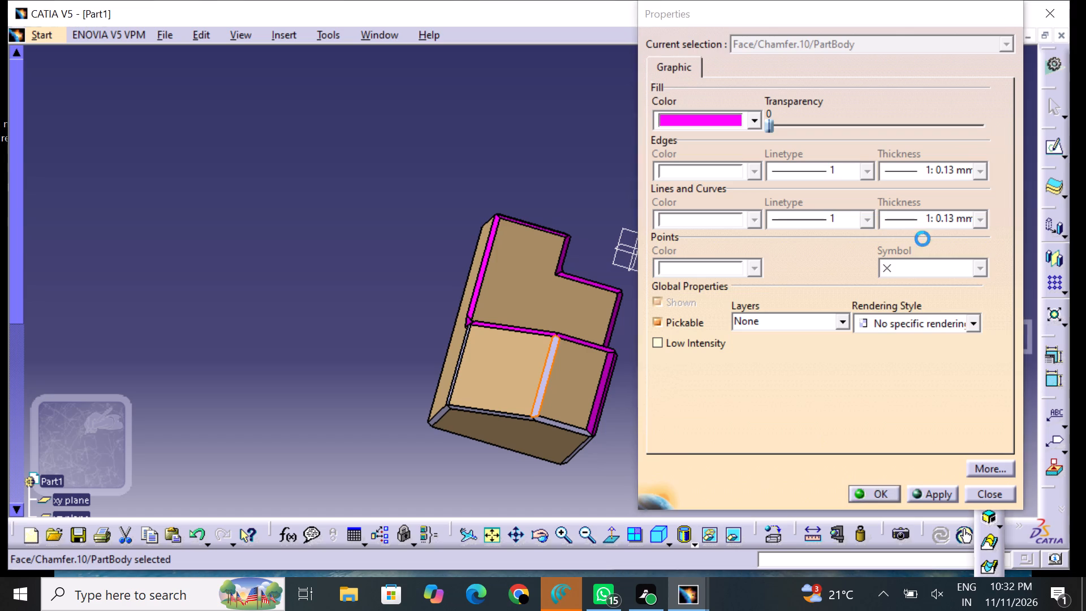
pyautogui.click(668, 413)
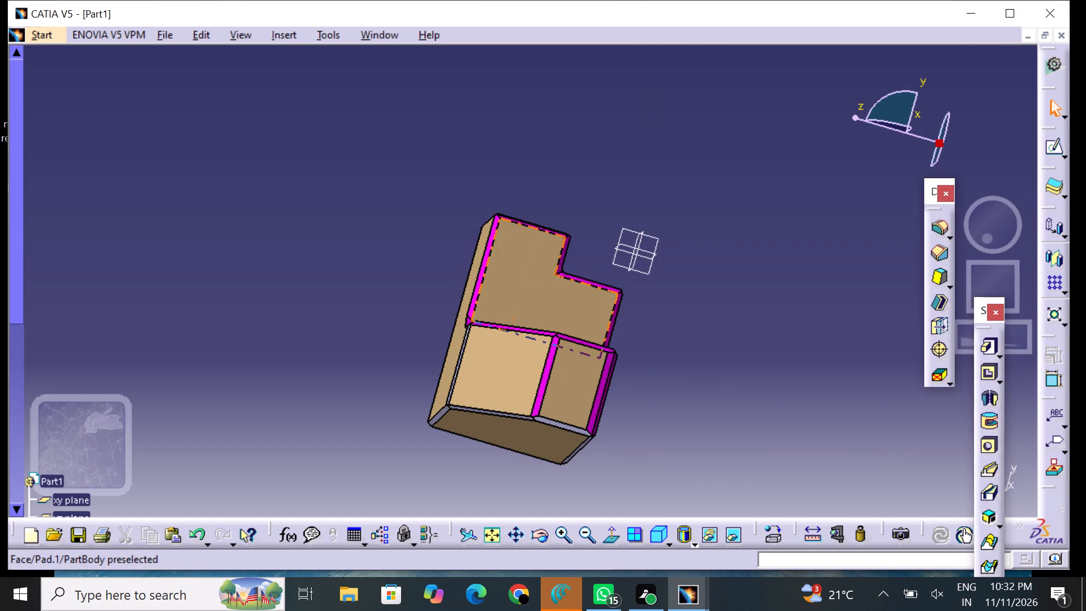
# Set the fill colour of the chamfer along the bottom edge of the lower leg's front face to magenta.
pyautogui.moveTo(512, 226); pyautogui.dragTo(598, 359, button='middle')
pyautogui.moveTo(512, 226); pyautogui.dragTo(598, 359, button='right')
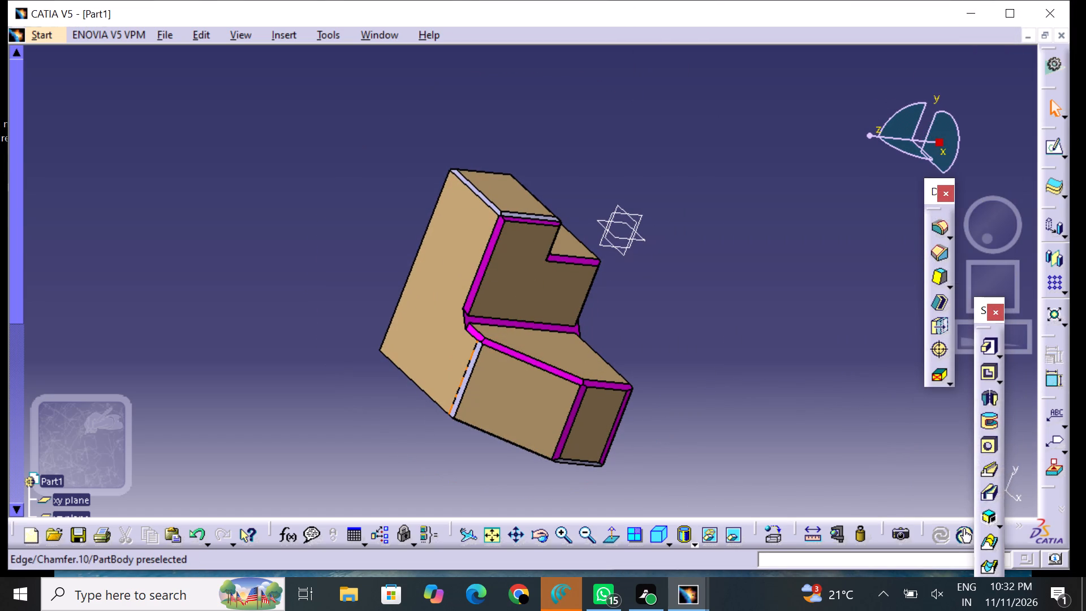
pyautogui.moveTo(338, 319); pyautogui.dragTo(338, 318, button='middle')
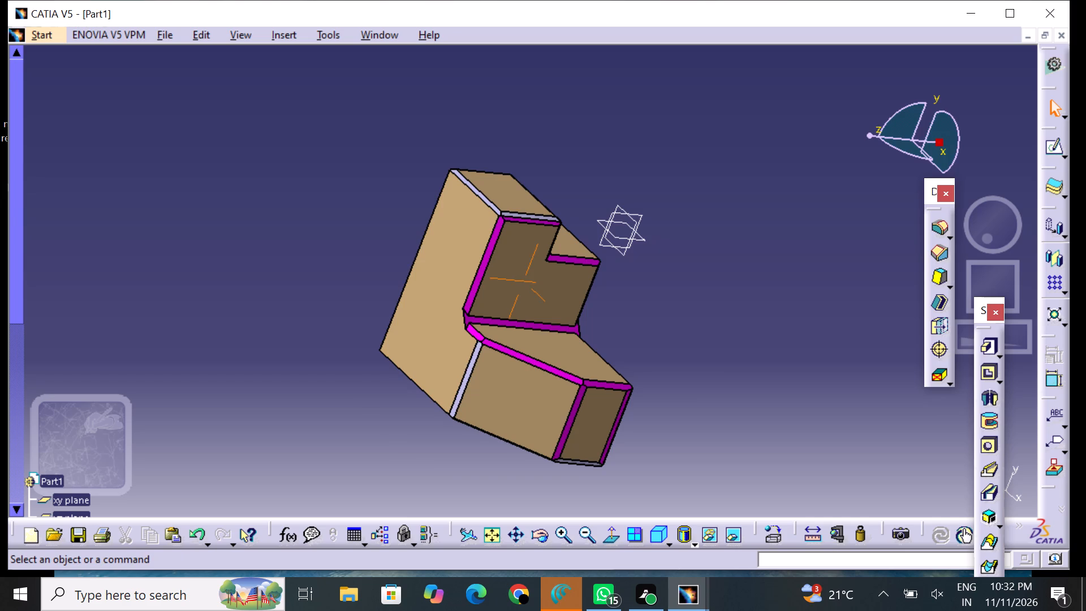
pyautogui.moveTo(338, 318); pyautogui.dragTo(337, 344, button='middle')
pyautogui.moveTo(338, 318); pyautogui.dragTo(342, 347, button='right')
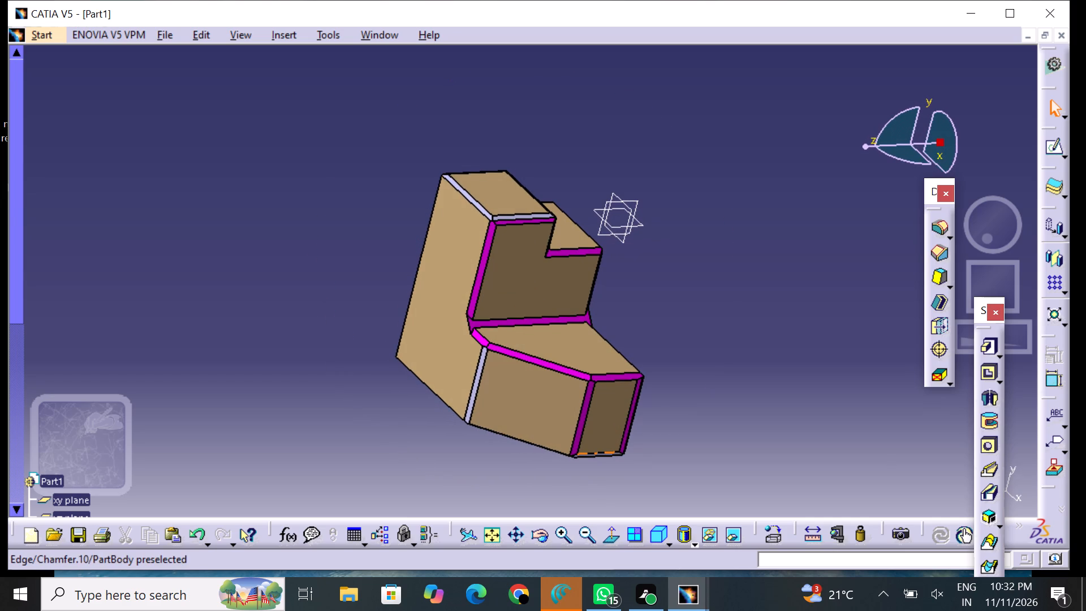
pyautogui.click(558, 532)
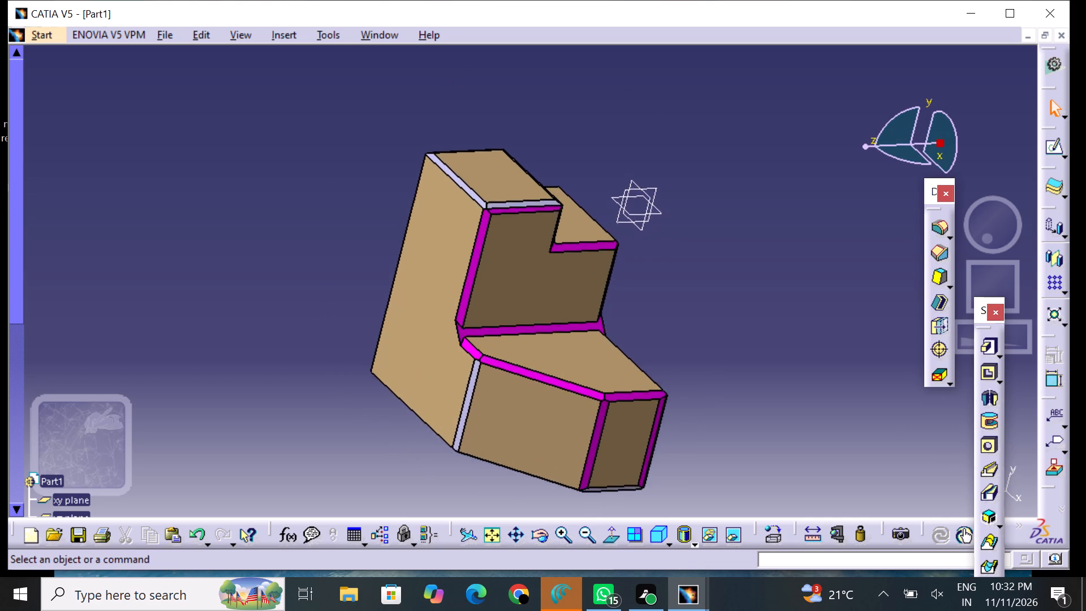
pyautogui.moveTo(592, 505); pyautogui.dragTo(613, 371, button='middle')
pyautogui.moveTo(593, 505); pyautogui.dragTo(613, 368, button='right')
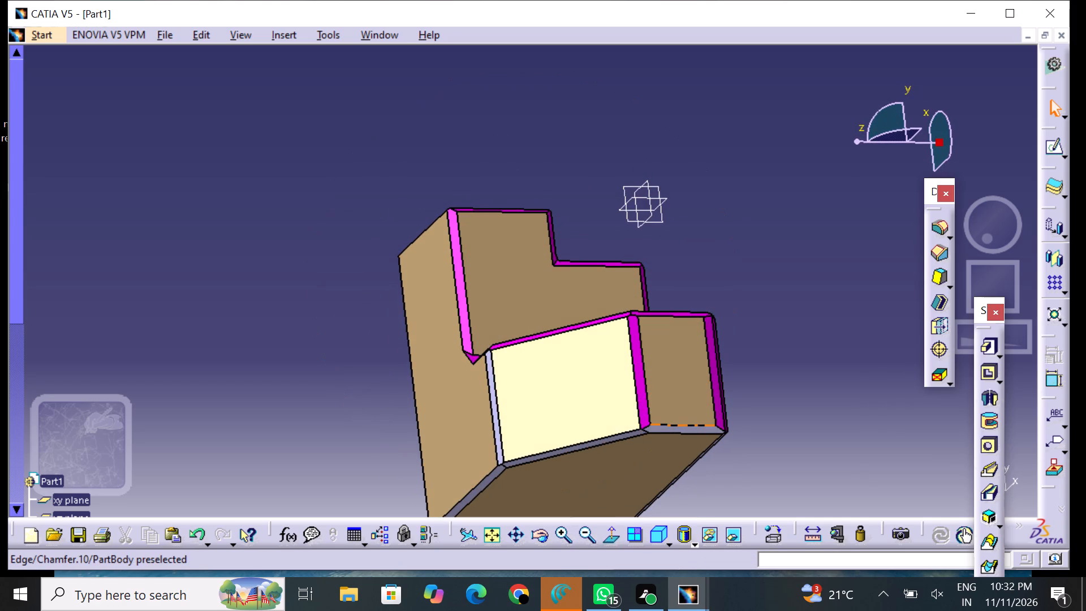
pyautogui.click(692, 429)
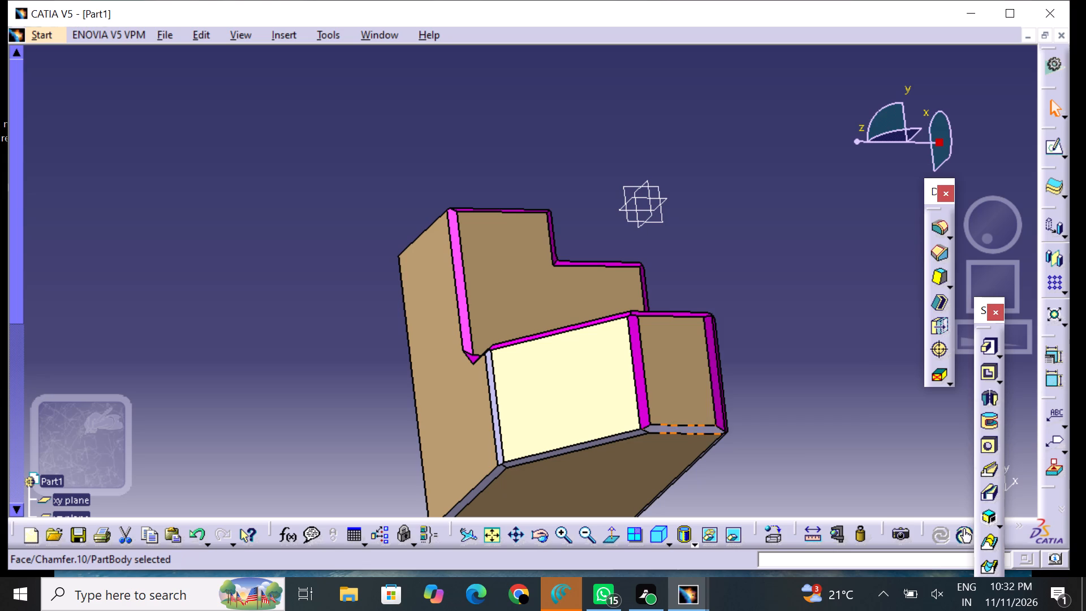
pyautogui.rightClick(692, 429)
pyautogui.click(768, 157)
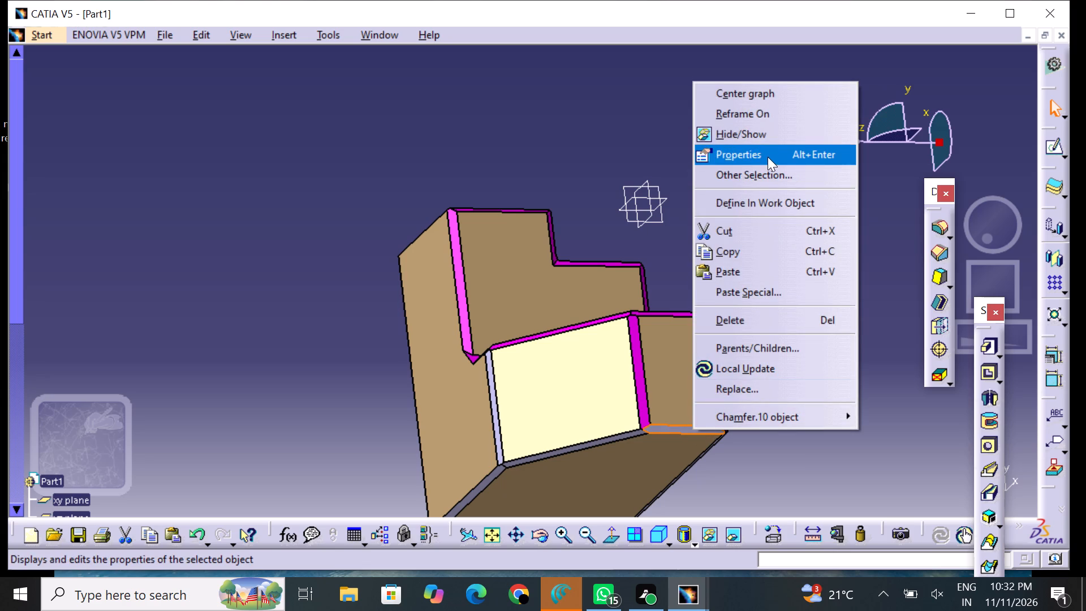
pyautogui.moveTo(704, 121); pyautogui.dragTo(704, 130)
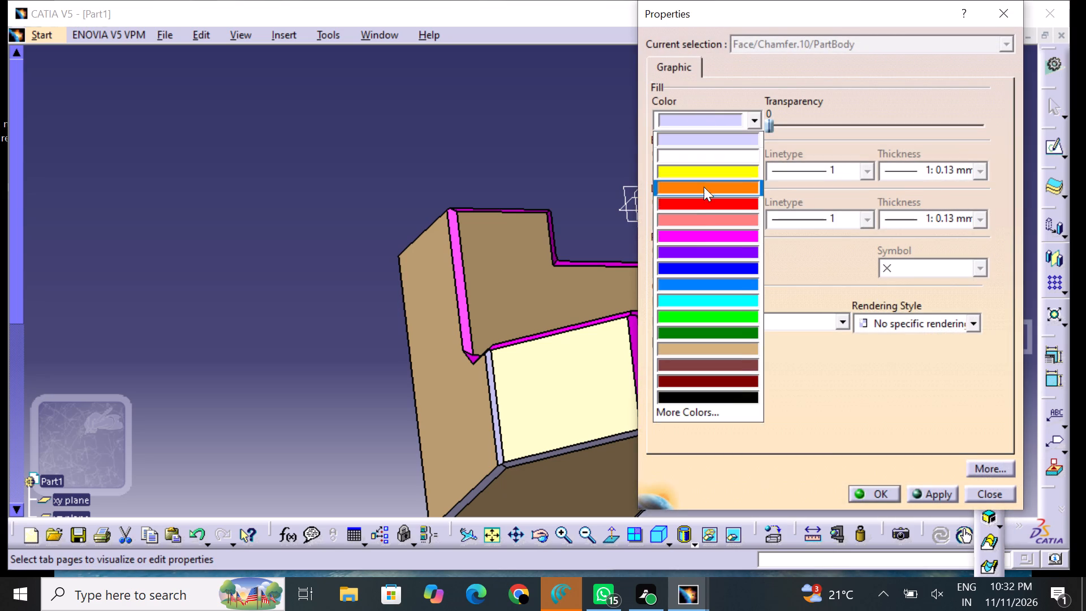
pyautogui.click(712, 238)
pyautogui.click(875, 489)
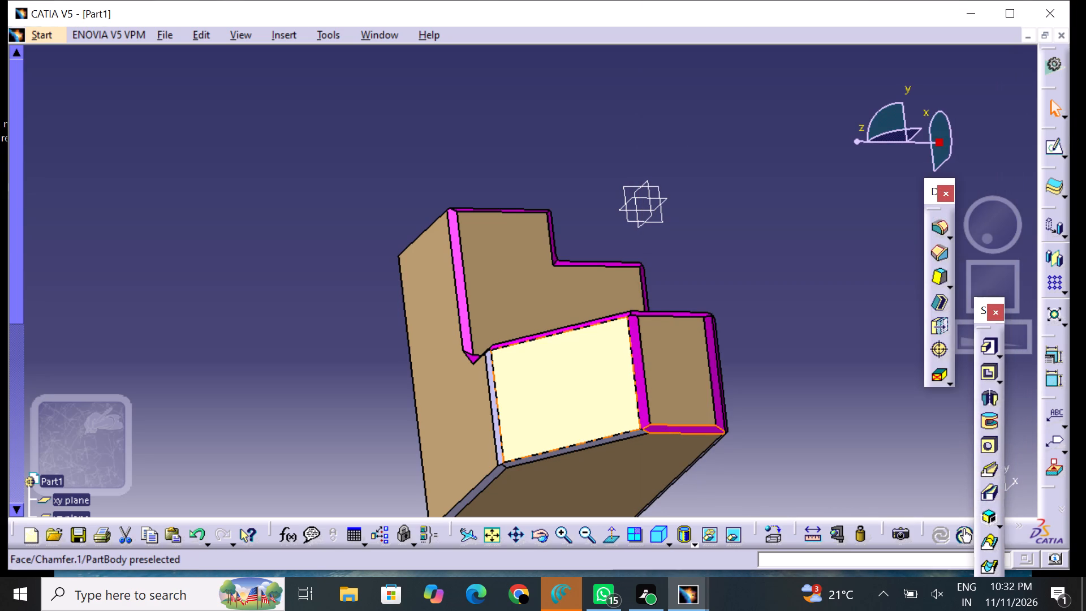
# Set the fill colour of the chamfer along the large corner chamfer's bottom edge to magenta.
pyautogui.moveTo(618, 393); pyautogui.dragTo(620, 343, button='middle')
pyautogui.moveTo(589, 444); pyautogui.dragTo(593, 402, button='middle')
pyautogui.moveTo(591, 436); pyautogui.dragTo(594, 402, button='right')
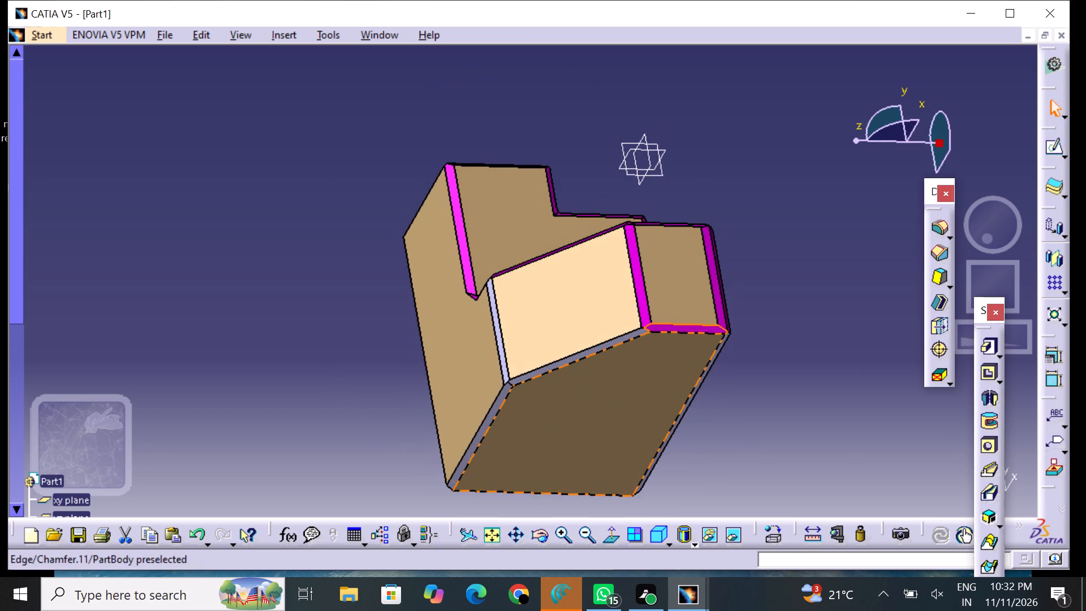
pyautogui.click(591, 351)
pyautogui.rightClick(591, 350)
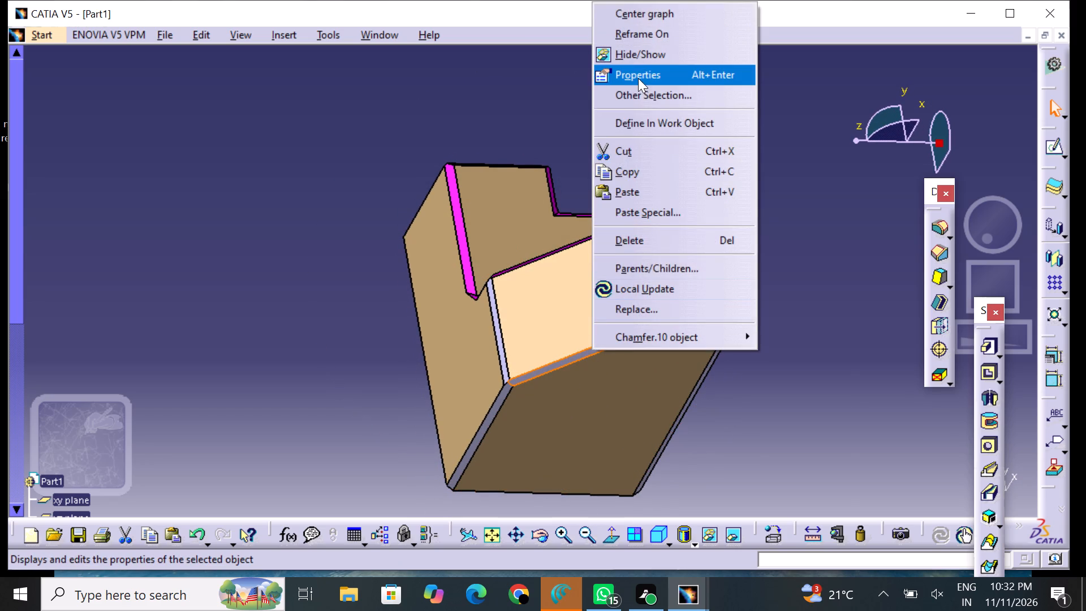
pyautogui.click(638, 78)
pyautogui.click(687, 122)
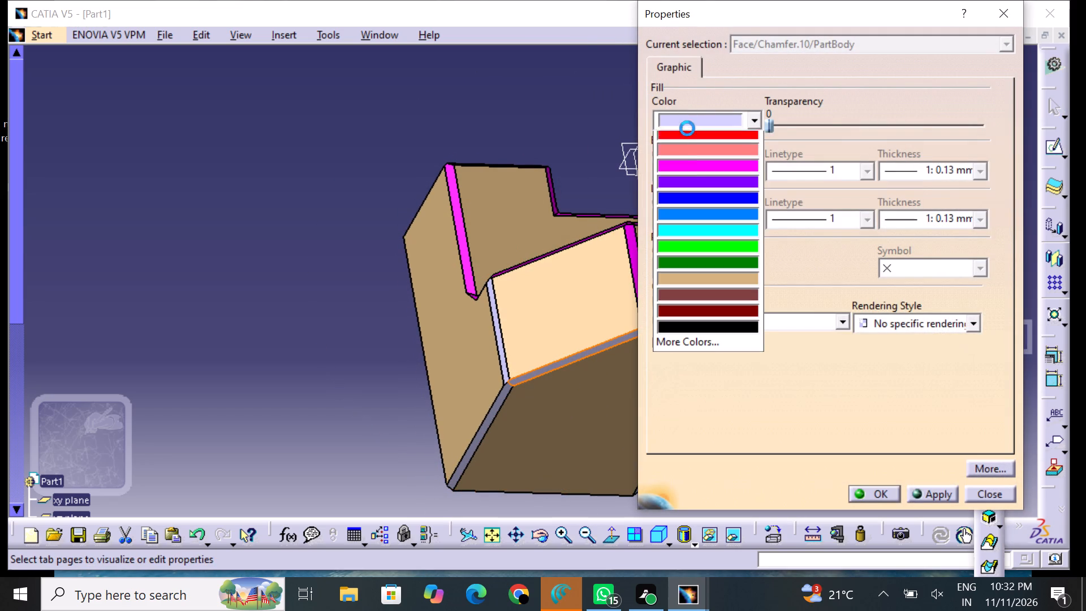
pyautogui.click(698, 237)
pyautogui.click(888, 497)
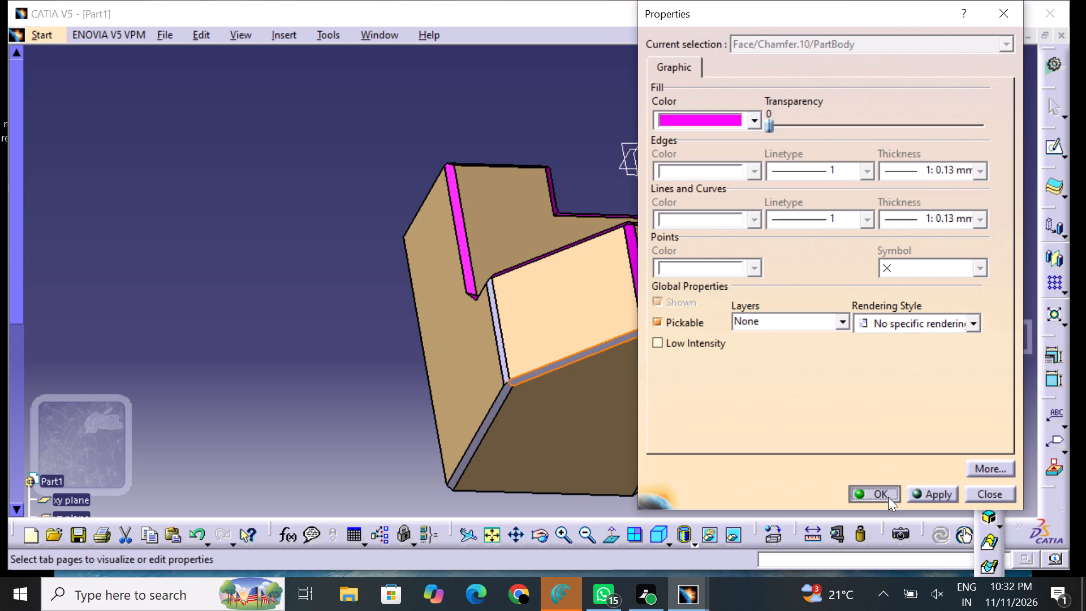
pyautogui.click(334, 356)
# Set the fill colour of the vertical chamfer between the large corner chamfer and the adjoining L-shaped end face to magenta.
pyautogui.moveTo(338, 312); pyautogui.dragTo(504, 329, button='middle')
pyautogui.moveTo(361, 312); pyautogui.dragTo(506, 329, button='right')
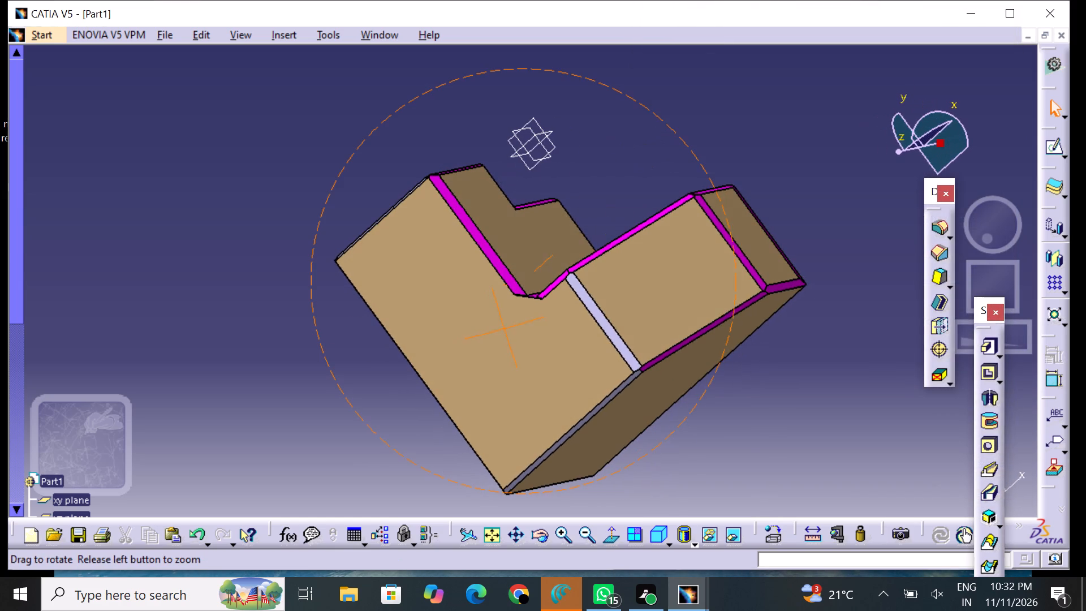
pyautogui.click(602, 325)
pyautogui.rightClick(600, 325)
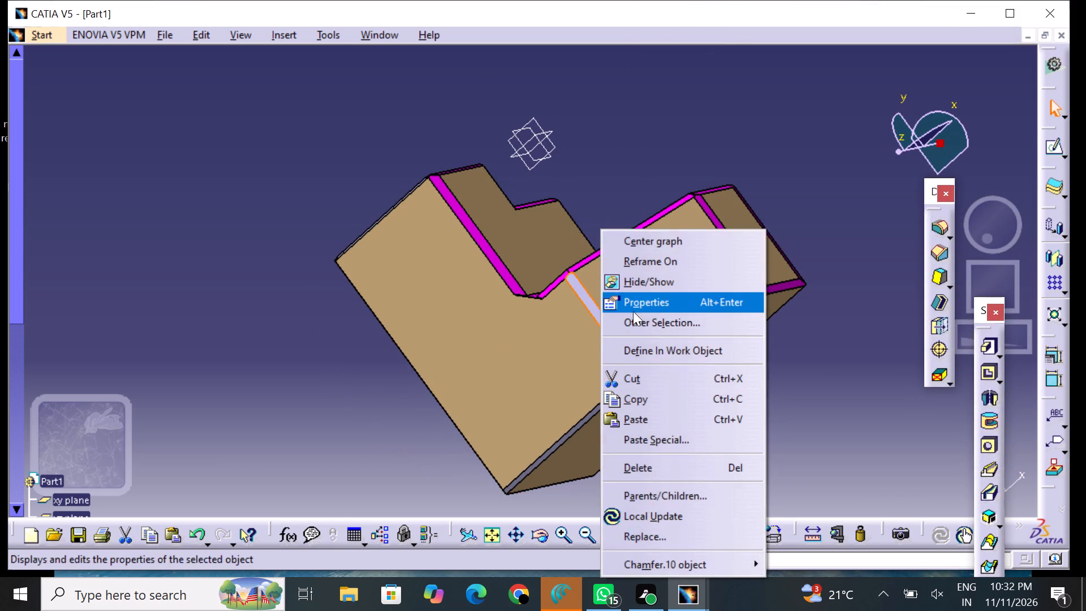
pyautogui.click(642, 305)
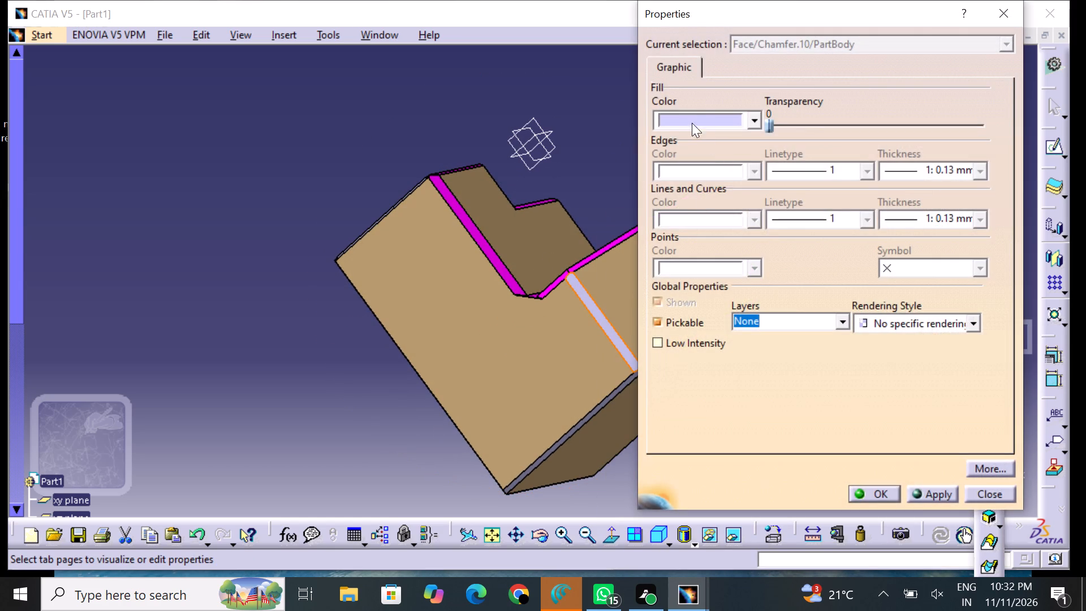
pyautogui.click(689, 118)
pyautogui.click(707, 234)
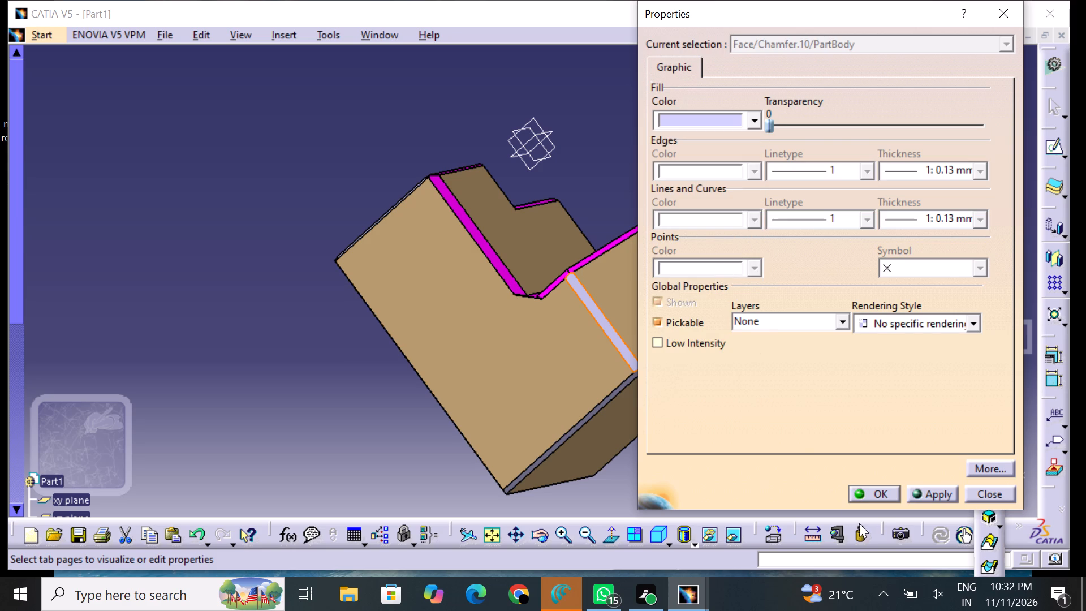
pyautogui.click(877, 487)
pyautogui.click(705, 473)
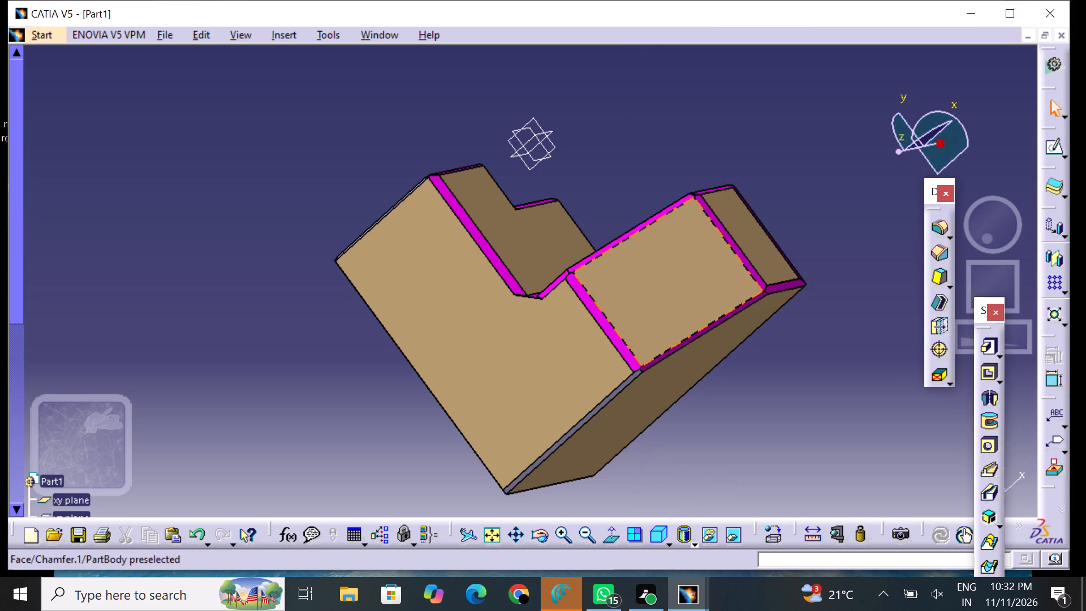
# Set the fill colour of the chamfer along the bottom edge of the L-shaped end face beside the large corner chamfer to magenta.
pyautogui.moveTo(618, 184); pyautogui.dragTo(725, 265, button='middle')
pyautogui.moveTo(620, 184); pyautogui.dragTo(730, 268, button='right')
pyautogui.moveTo(318, 279); pyautogui.dragTo(319, 279, button='middle')
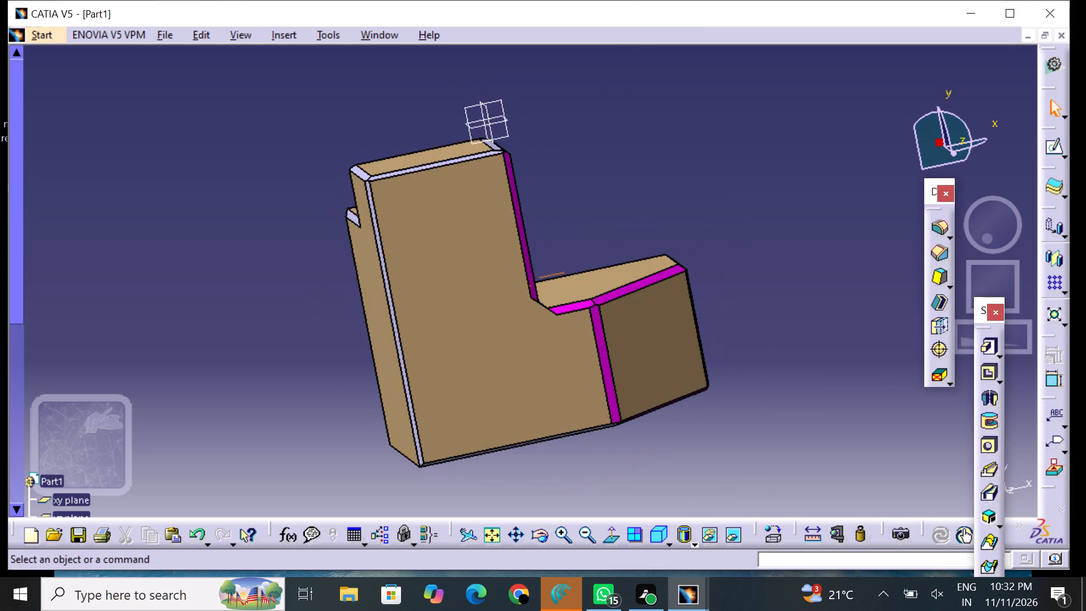
pyautogui.moveTo(319, 279); pyautogui.dragTo(374, 191, button='middle')
pyautogui.moveTo(319, 279); pyautogui.dragTo(374, 190, button='right')
pyautogui.moveTo(480, 473); pyautogui.dragTo(506, 297, button='middle')
pyautogui.moveTo(482, 473); pyautogui.dragTo(506, 296, button='right')
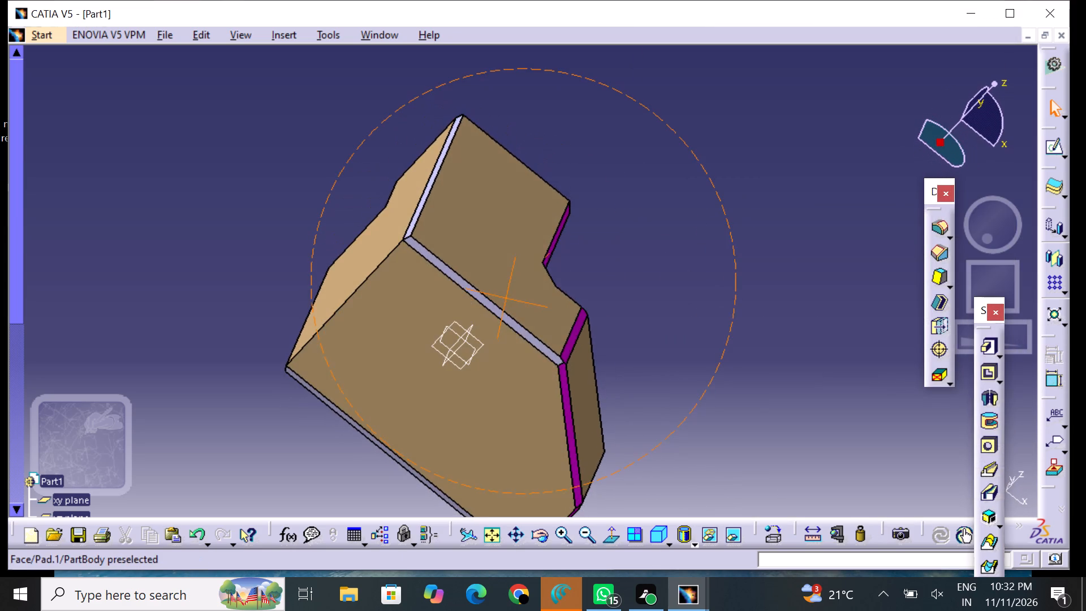
pyautogui.click(502, 313)
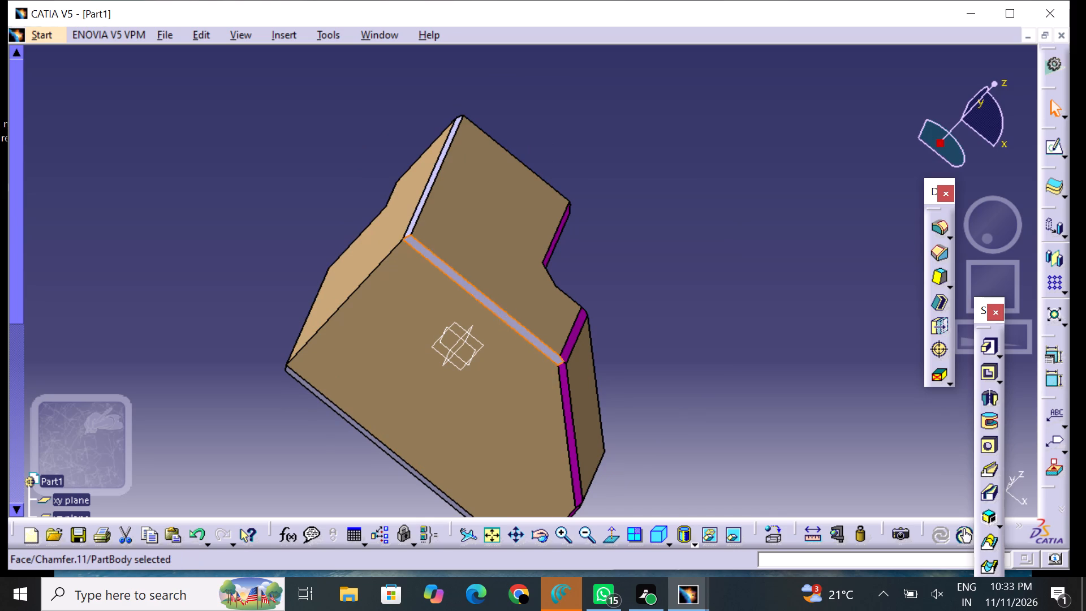
pyautogui.rightClick(502, 313)
pyautogui.click(554, 306)
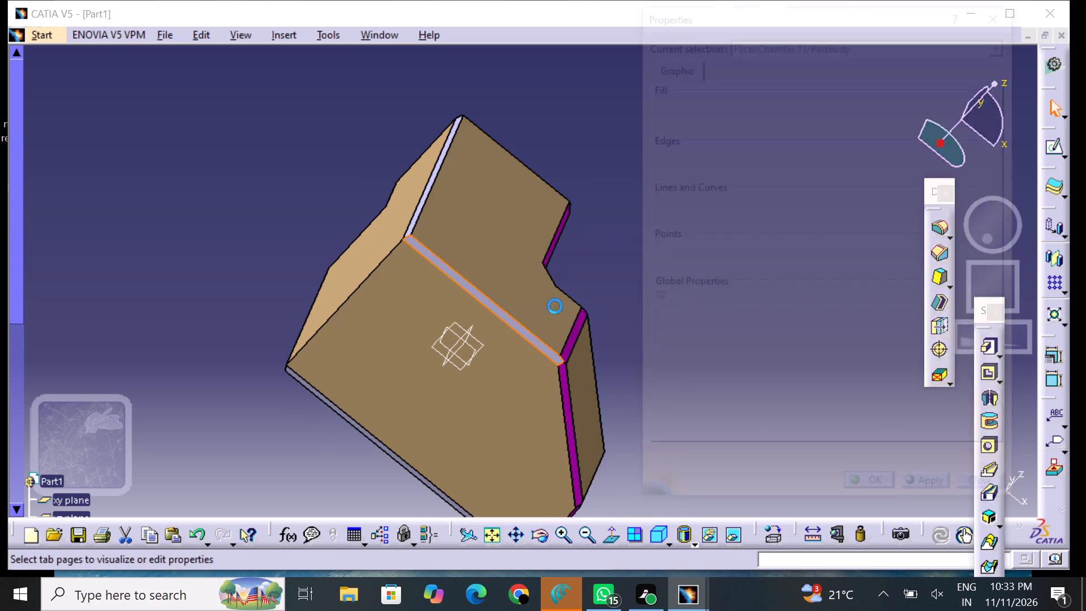
pyautogui.click(706, 120)
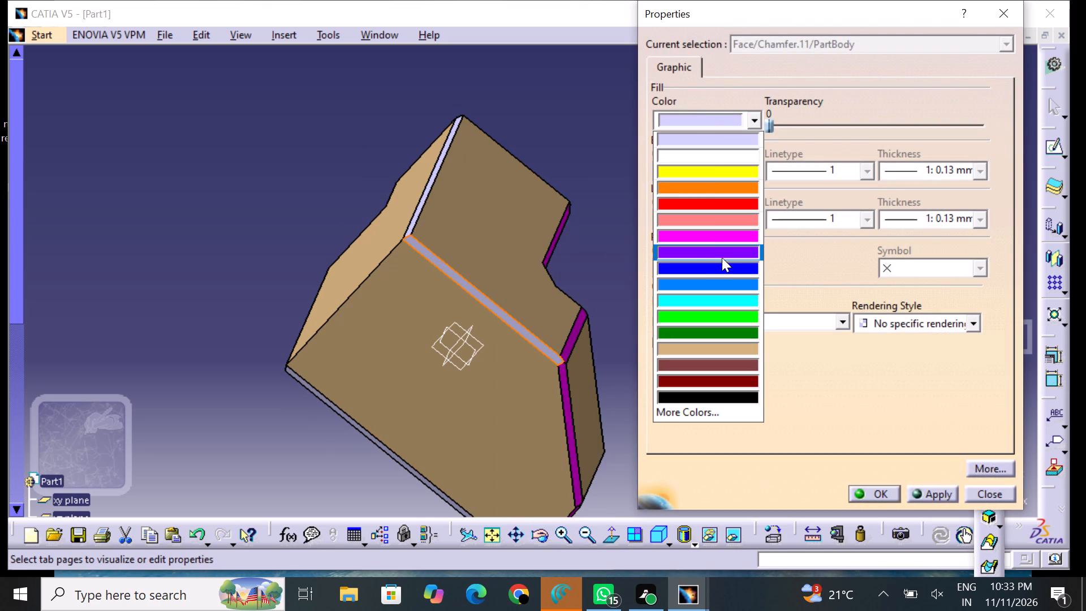
pyautogui.click(723, 236)
pyautogui.click(881, 492)
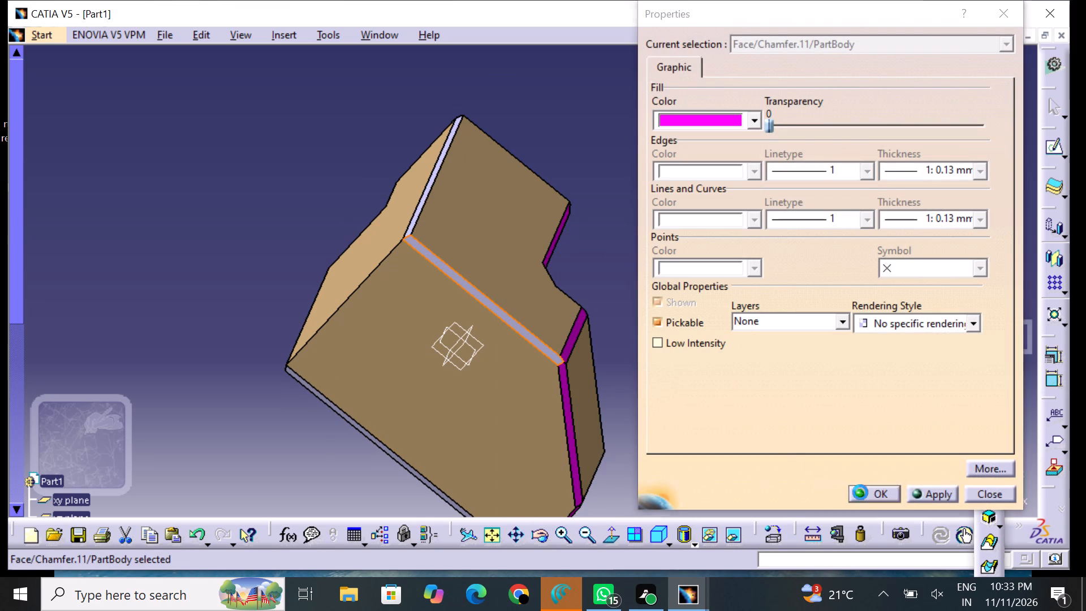
pyautogui.click(735, 382)
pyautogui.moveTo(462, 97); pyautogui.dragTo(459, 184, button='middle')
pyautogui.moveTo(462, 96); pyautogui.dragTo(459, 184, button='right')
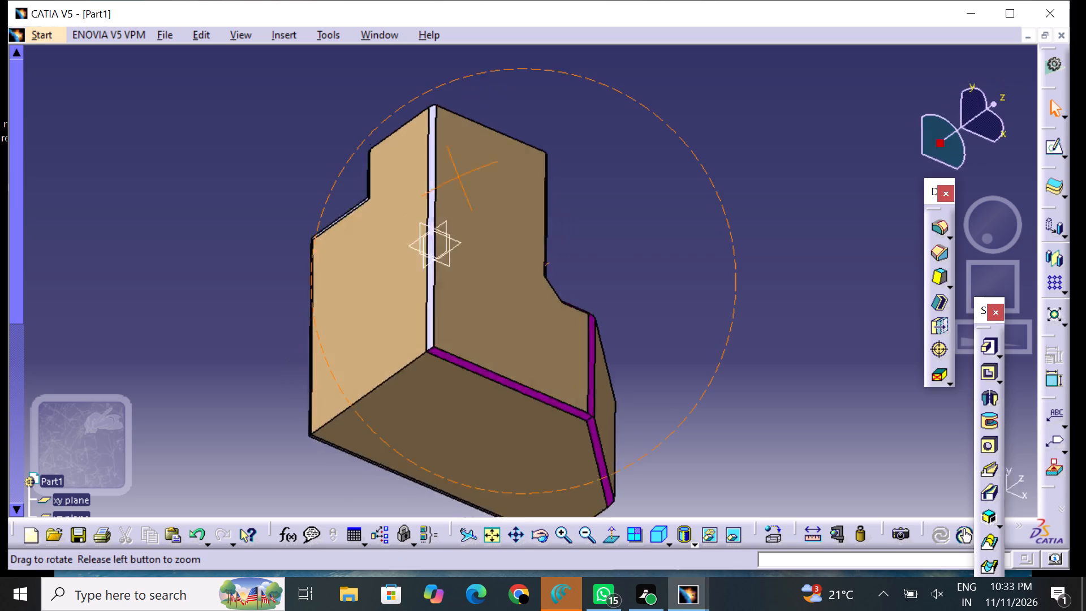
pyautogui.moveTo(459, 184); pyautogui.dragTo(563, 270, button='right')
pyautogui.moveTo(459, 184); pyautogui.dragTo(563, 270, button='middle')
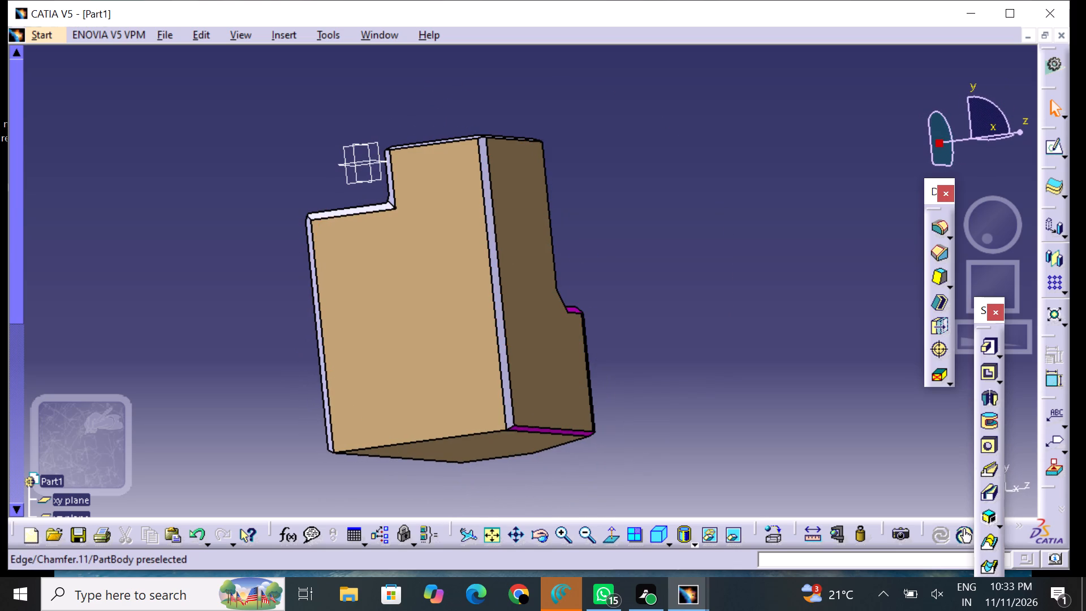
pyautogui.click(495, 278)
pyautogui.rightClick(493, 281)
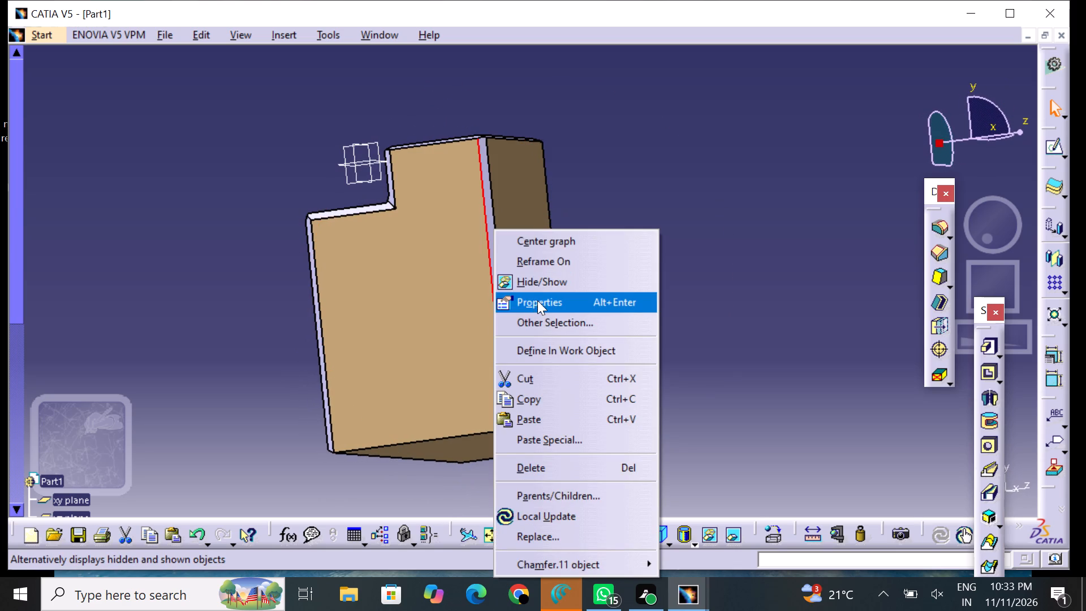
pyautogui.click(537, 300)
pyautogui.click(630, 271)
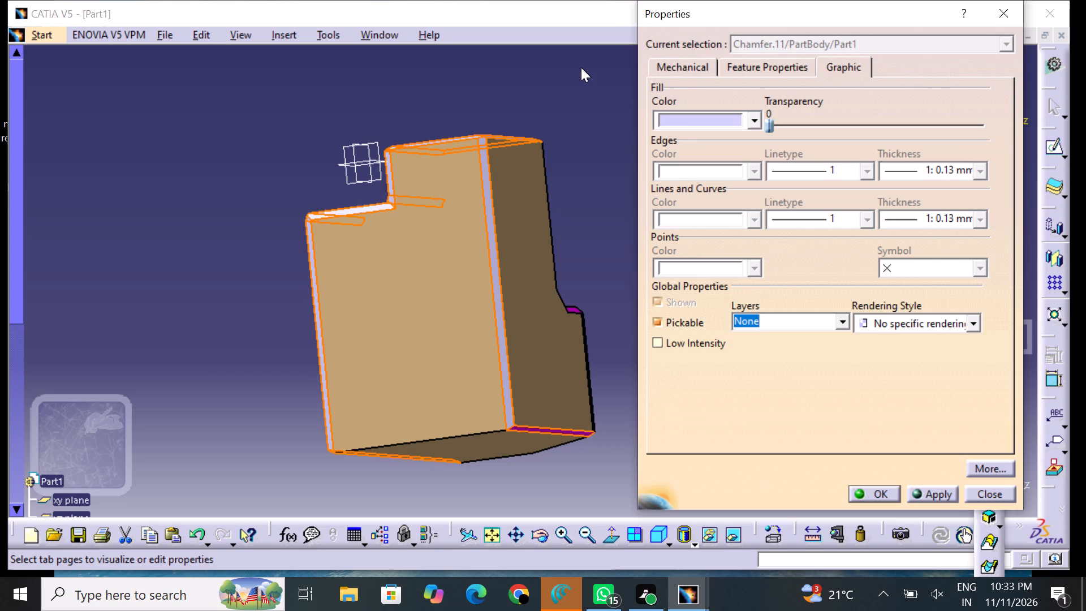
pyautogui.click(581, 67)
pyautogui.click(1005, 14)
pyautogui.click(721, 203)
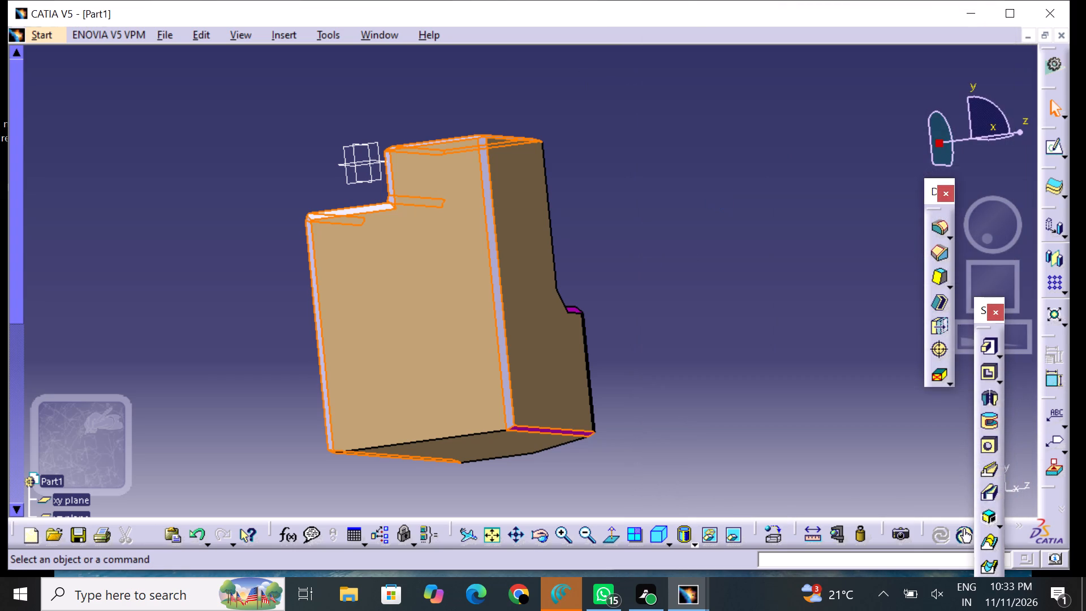
# Set the fill colour of the vertical chamfer between the back face and the L-shaped end face beside the large corner chamfer to magenta.
pyautogui.click(494, 267)
pyautogui.rightClick(494, 267)
pyautogui.click(538, 295)
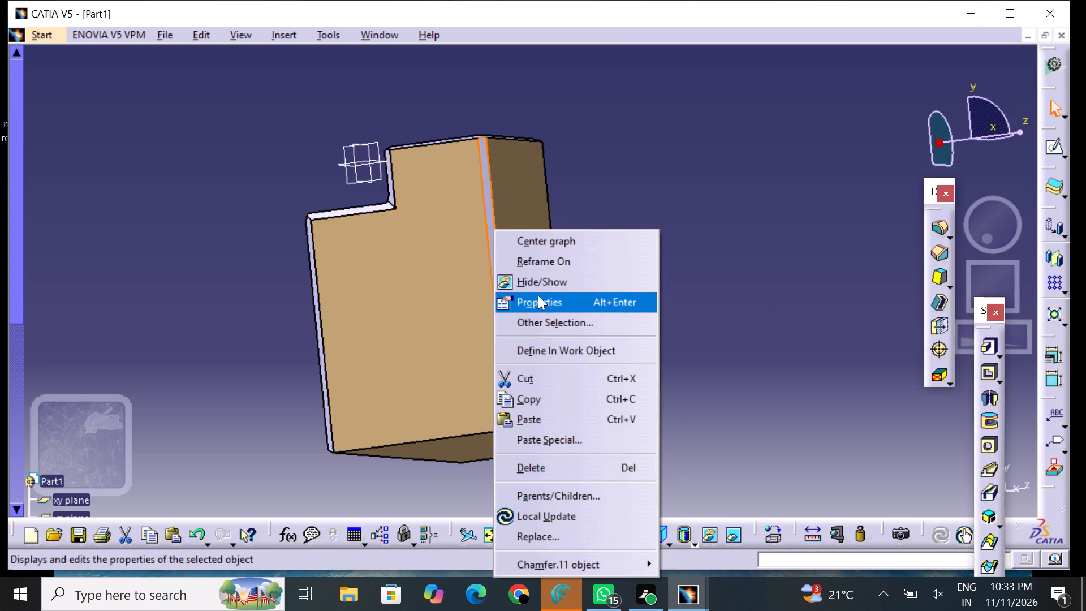
pyautogui.click(688, 120)
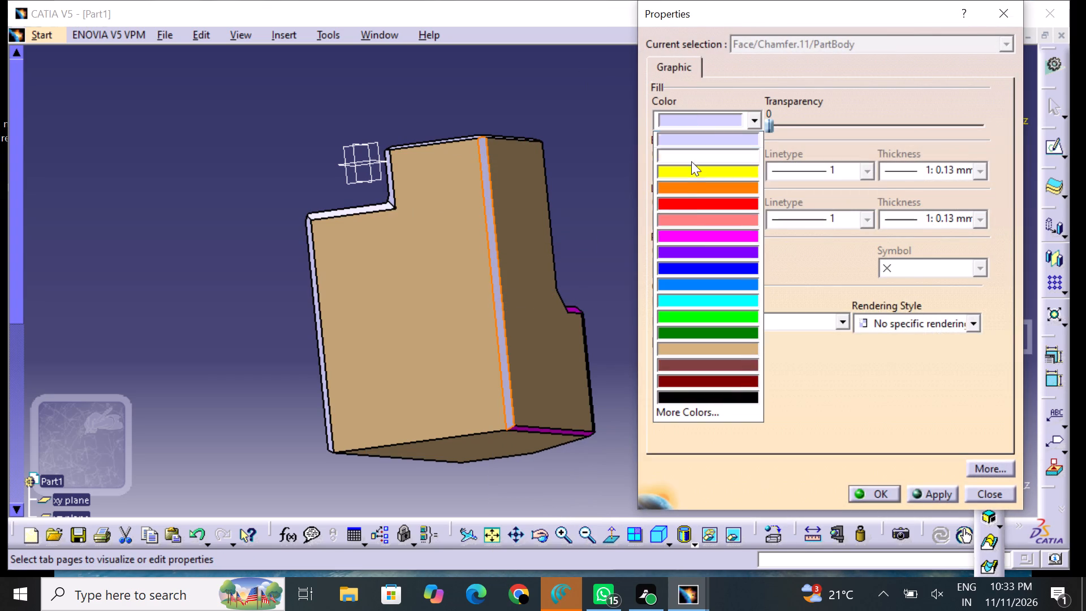
pyautogui.click(706, 233)
pyautogui.click(884, 494)
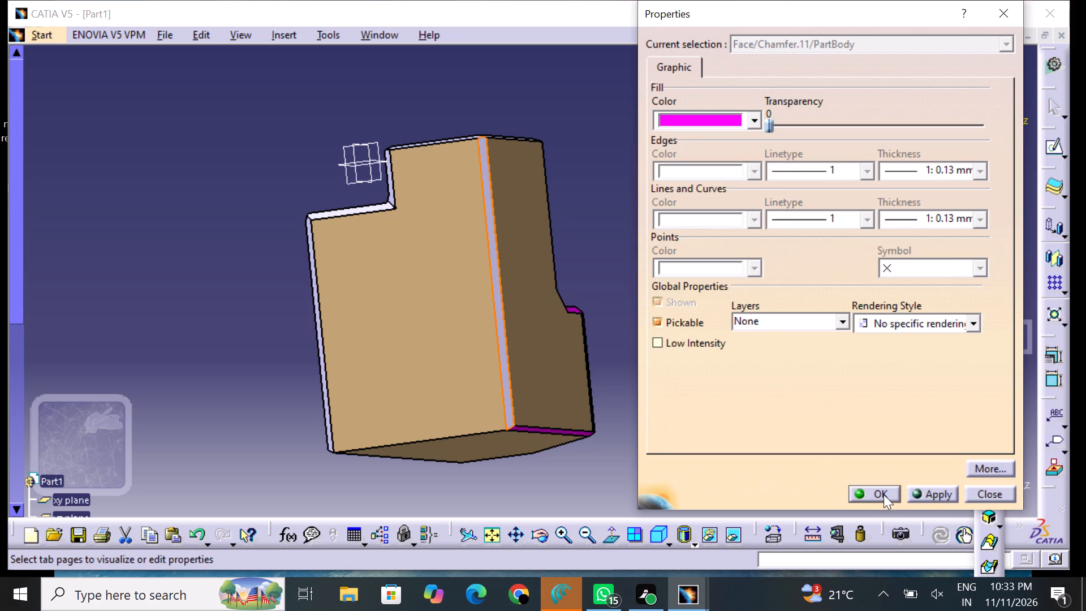
pyautogui.click(765, 410)
# Set the fill colour of the chamfer between the notched back face and the rectangular end face beside the corner pocket to magenta.
pyautogui.moveTo(321, 194); pyautogui.dragTo(358, 243, button='middle')
pyautogui.moveTo(321, 197); pyautogui.dragTo(358, 243, button='right')
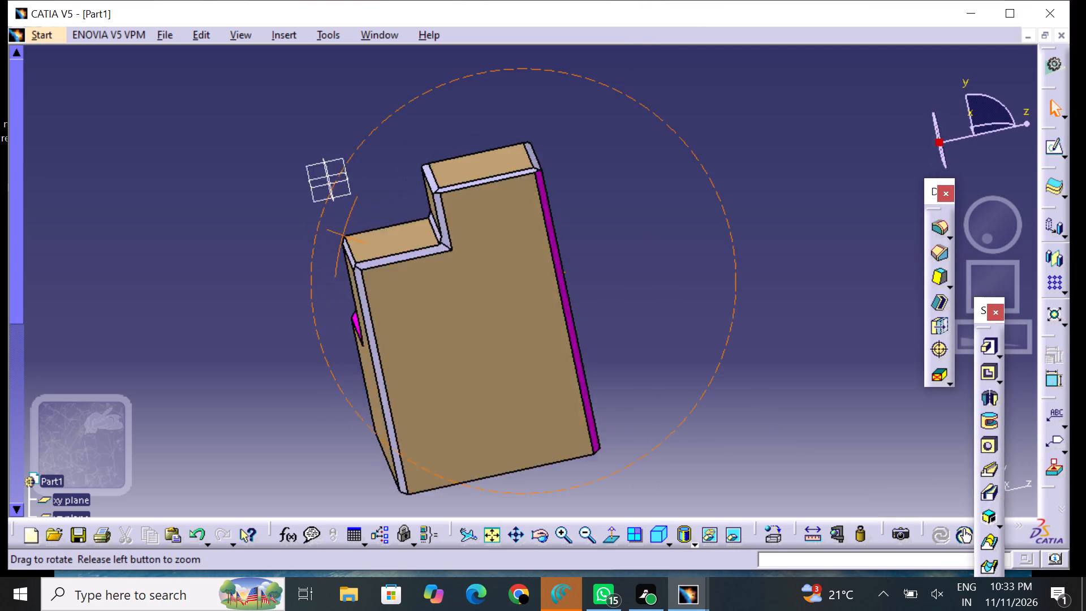
pyautogui.moveTo(358, 243); pyautogui.dragTo(391, 265, button='middle')
pyautogui.moveTo(358, 243); pyautogui.dragTo(394, 266, button='right')
pyautogui.moveTo(474, 111); pyautogui.dragTo(474, 113, button='middle')
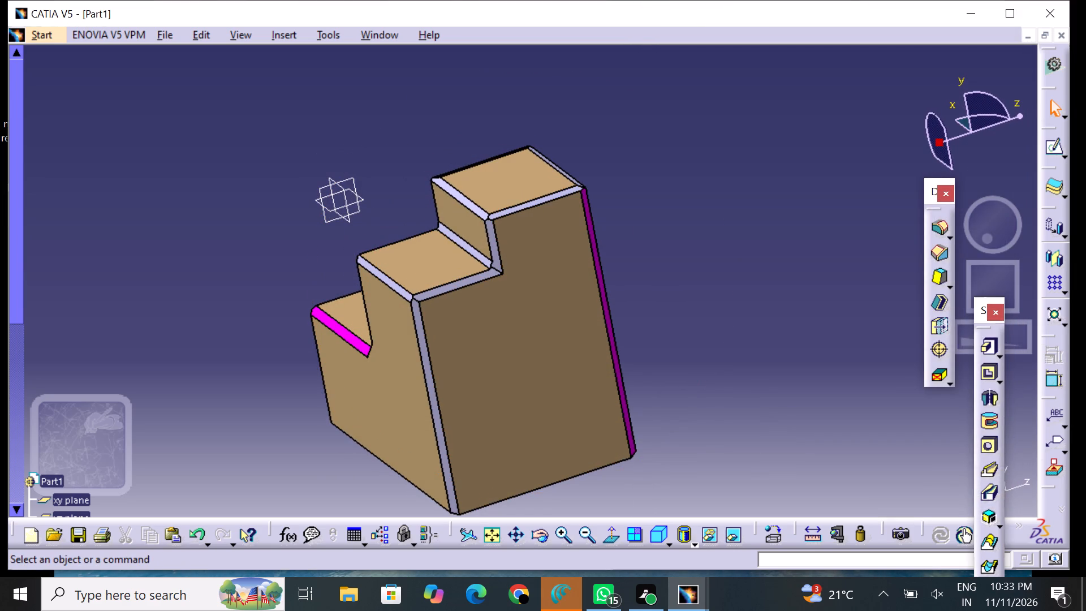
pyautogui.moveTo(474, 114); pyautogui.dragTo(520, 273, button='right')
pyautogui.moveTo(474, 113); pyautogui.dragTo(515, 258, button='middle')
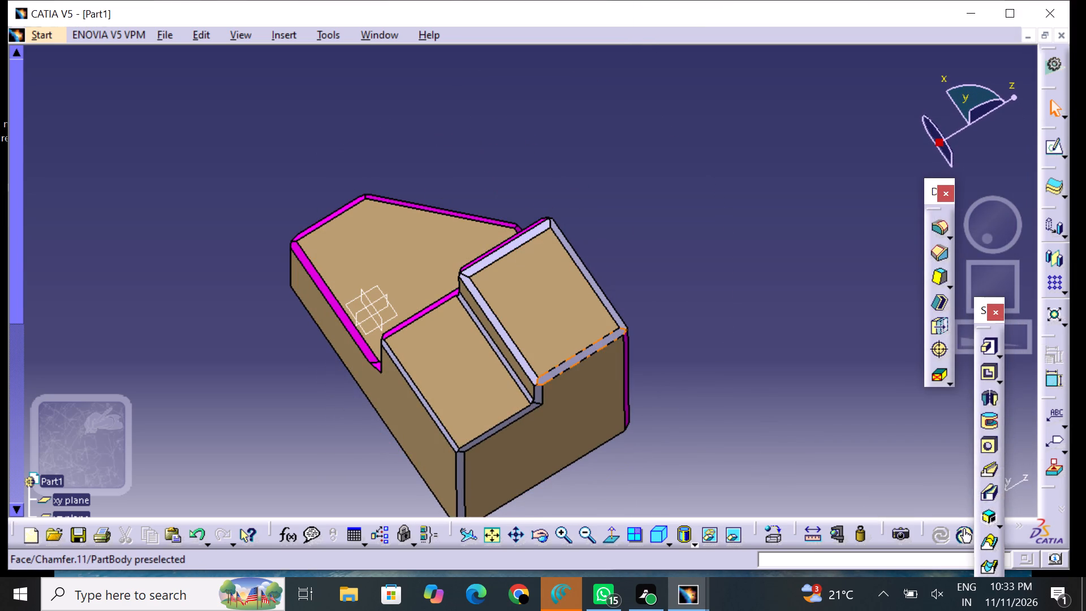
pyautogui.click(608, 340)
pyautogui.rightClick(610, 340)
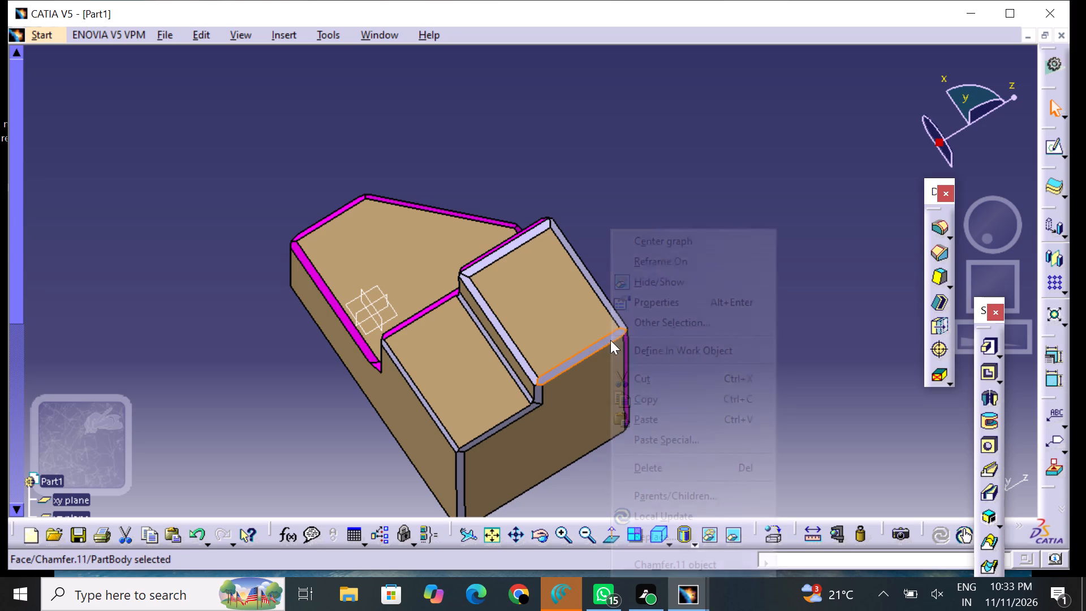
pyautogui.click(662, 303)
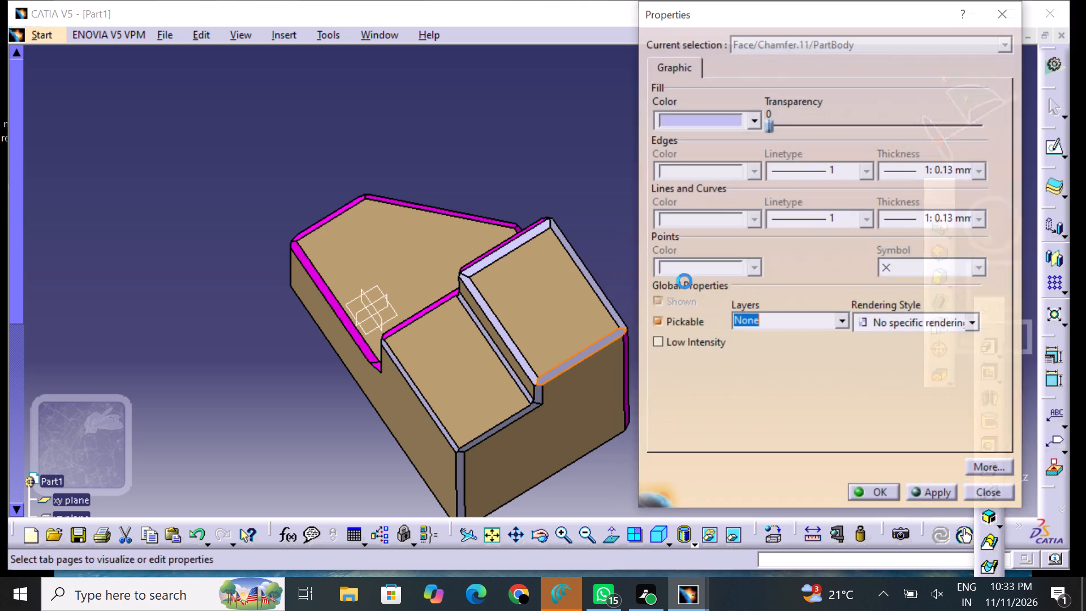
pyautogui.moveTo(701, 114); pyautogui.dragTo(701, 123)
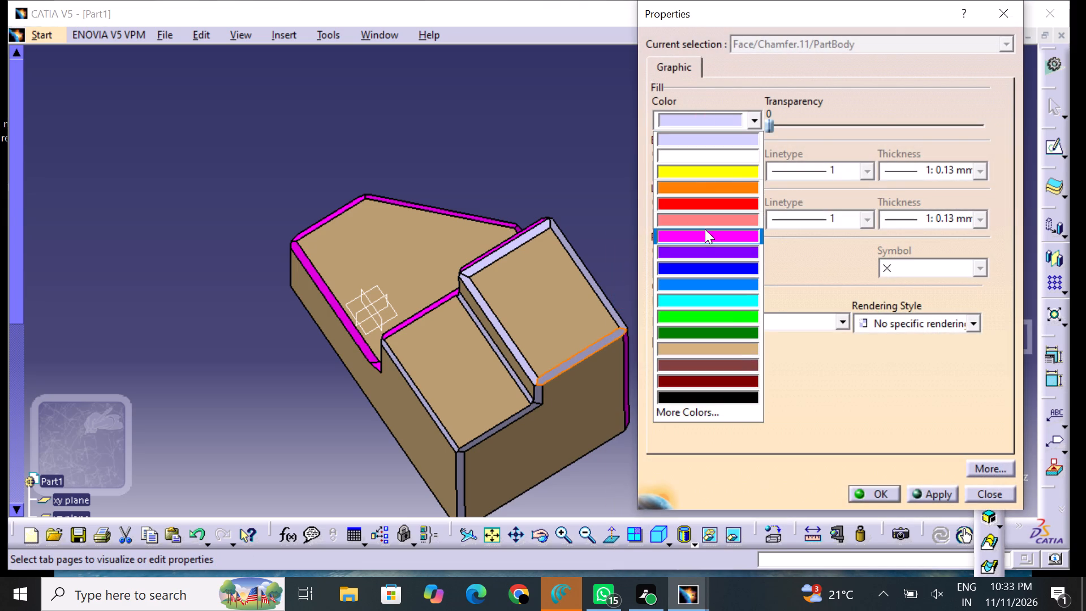
pyautogui.click(705, 229)
pyautogui.click(879, 485)
pyautogui.click(770, 438)
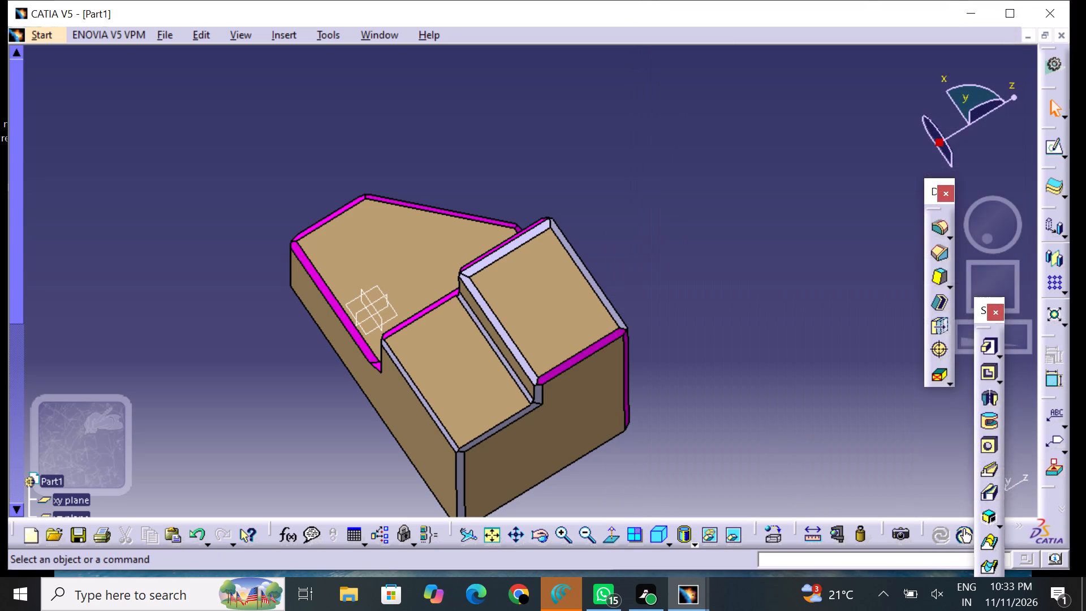
# Set the fill colour of the chamfer between the rectangular end face beside the pocket and the L-shaped end face to magenta.
pyautogui.moveTo(747, 341); pyautogui.dragTo(574, 423, button='middle')
pyautogui.moveTo(747, 341); pyautogui.dragTo(574, 423, button='right')
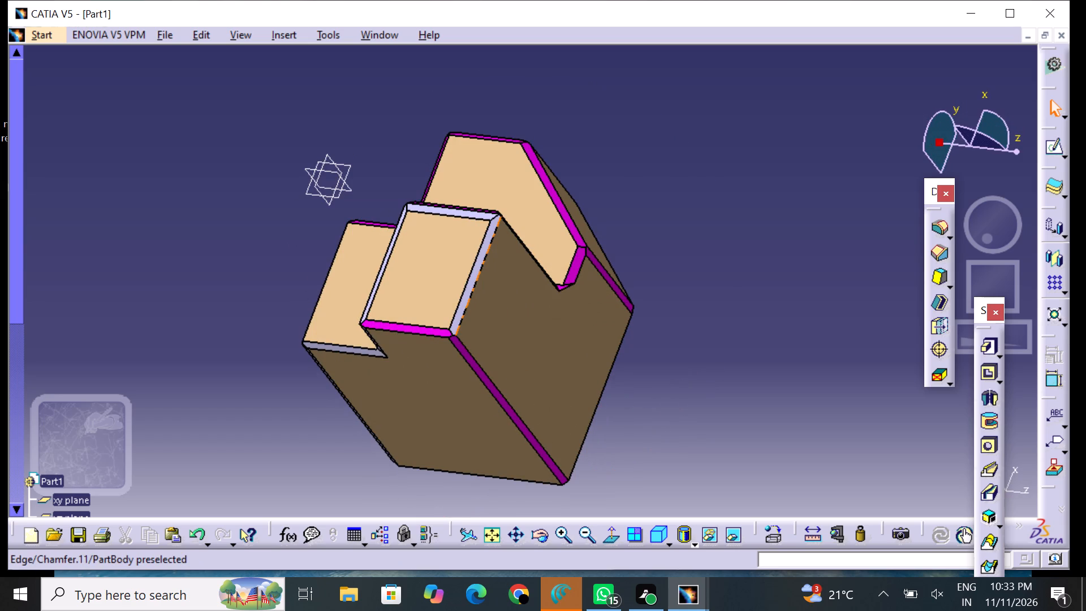
pyautogui.click(471, 282)
pyautogui.rightClick(471, 282)
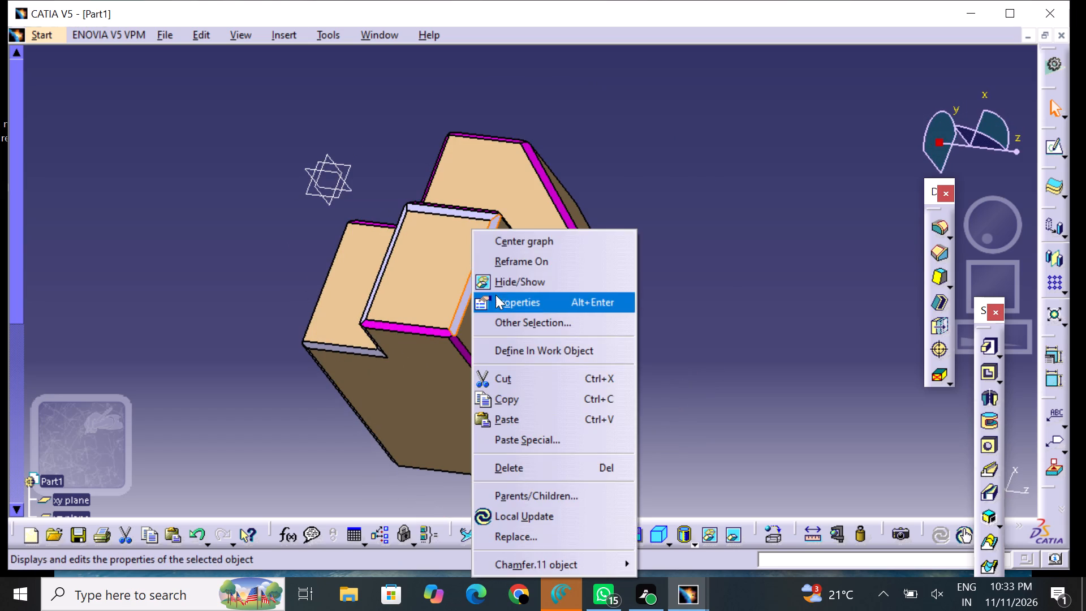
pyautogui.click(505, 298)
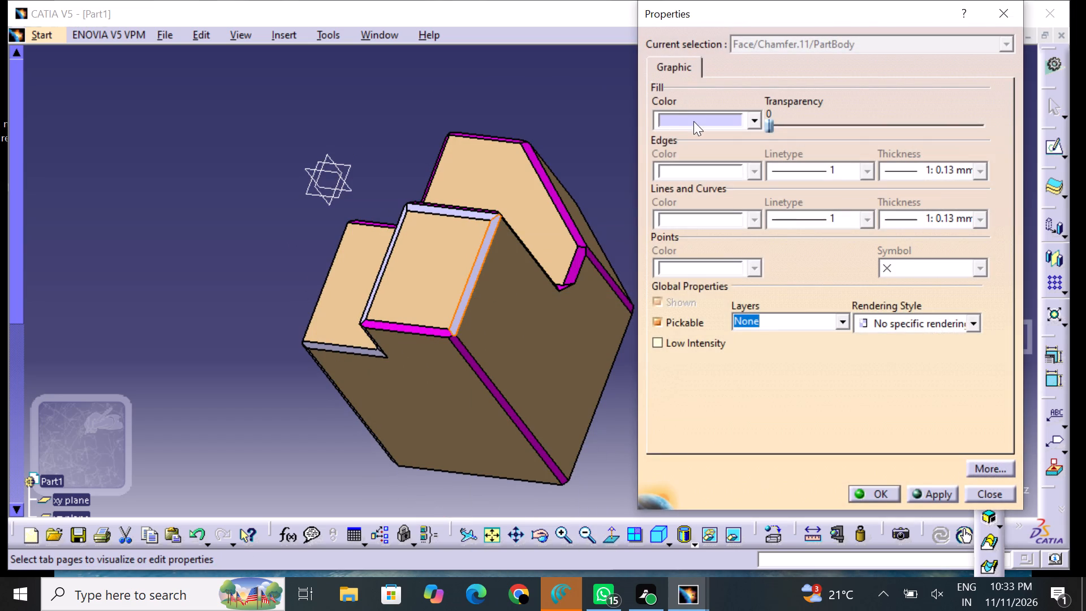
pyautogui.click(694, 121)
pyautogui.click(725, 238)
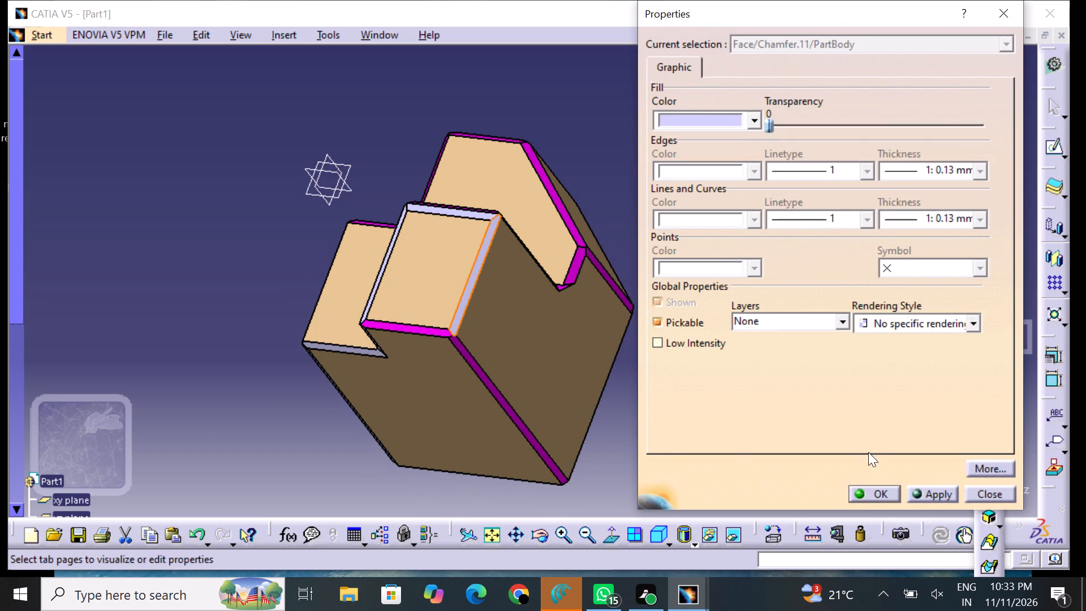
pyautogui.click(889, 496)
pyautogui.click(773, 429)
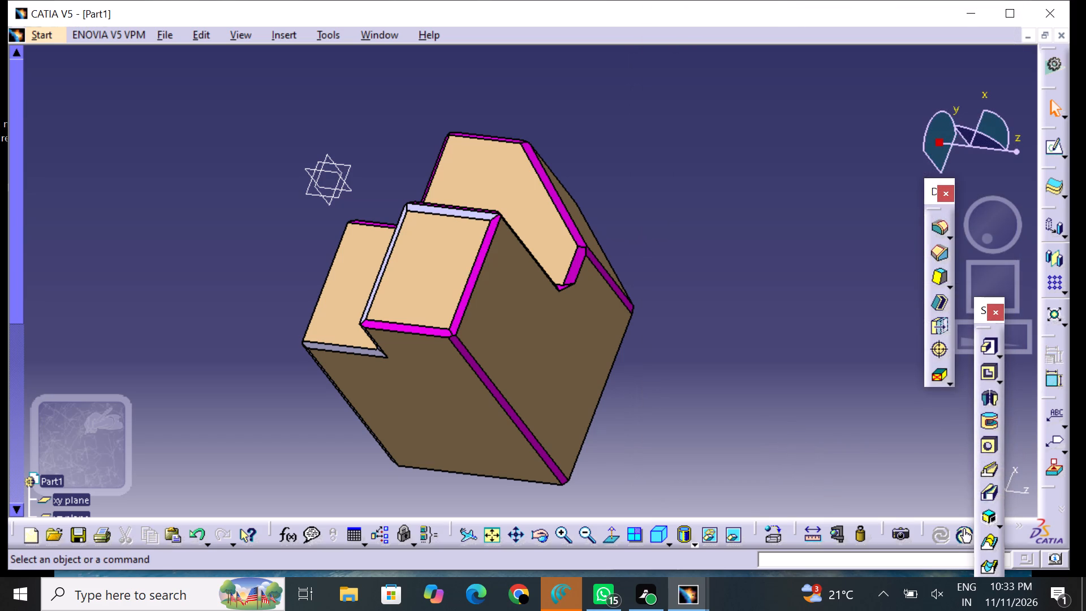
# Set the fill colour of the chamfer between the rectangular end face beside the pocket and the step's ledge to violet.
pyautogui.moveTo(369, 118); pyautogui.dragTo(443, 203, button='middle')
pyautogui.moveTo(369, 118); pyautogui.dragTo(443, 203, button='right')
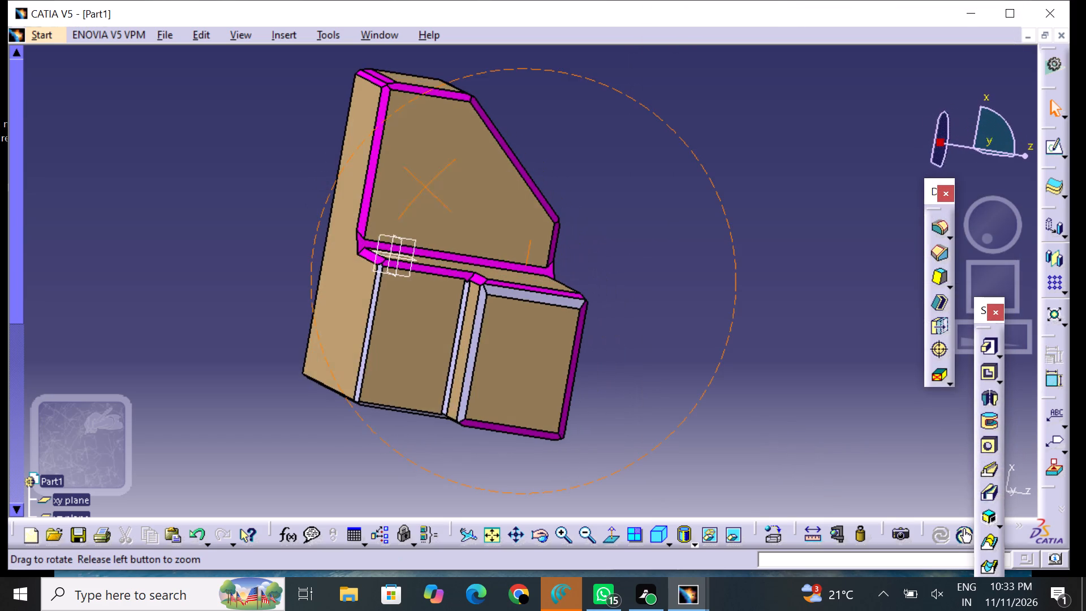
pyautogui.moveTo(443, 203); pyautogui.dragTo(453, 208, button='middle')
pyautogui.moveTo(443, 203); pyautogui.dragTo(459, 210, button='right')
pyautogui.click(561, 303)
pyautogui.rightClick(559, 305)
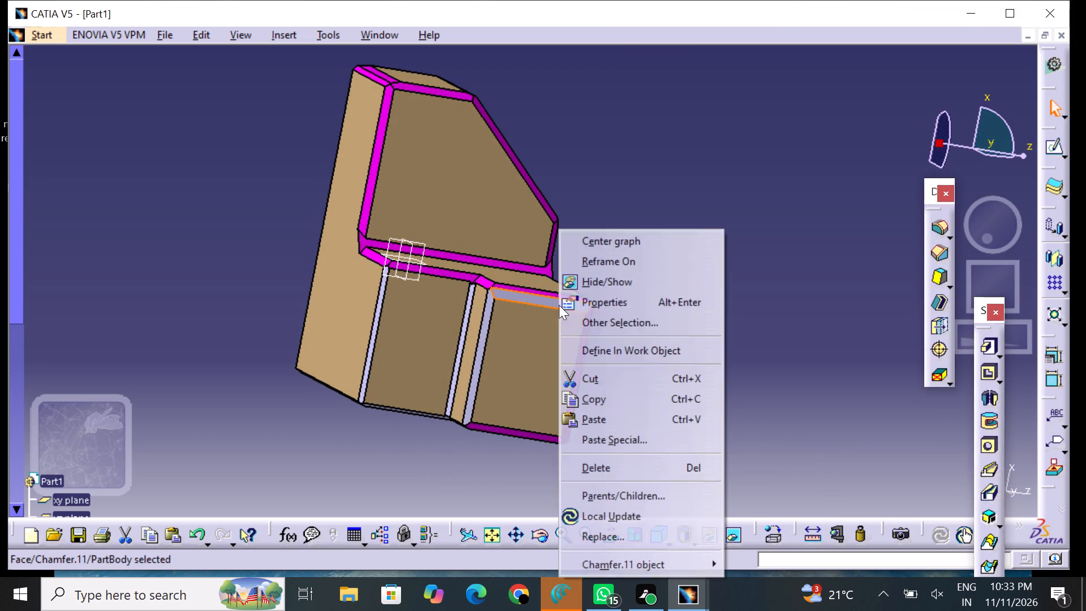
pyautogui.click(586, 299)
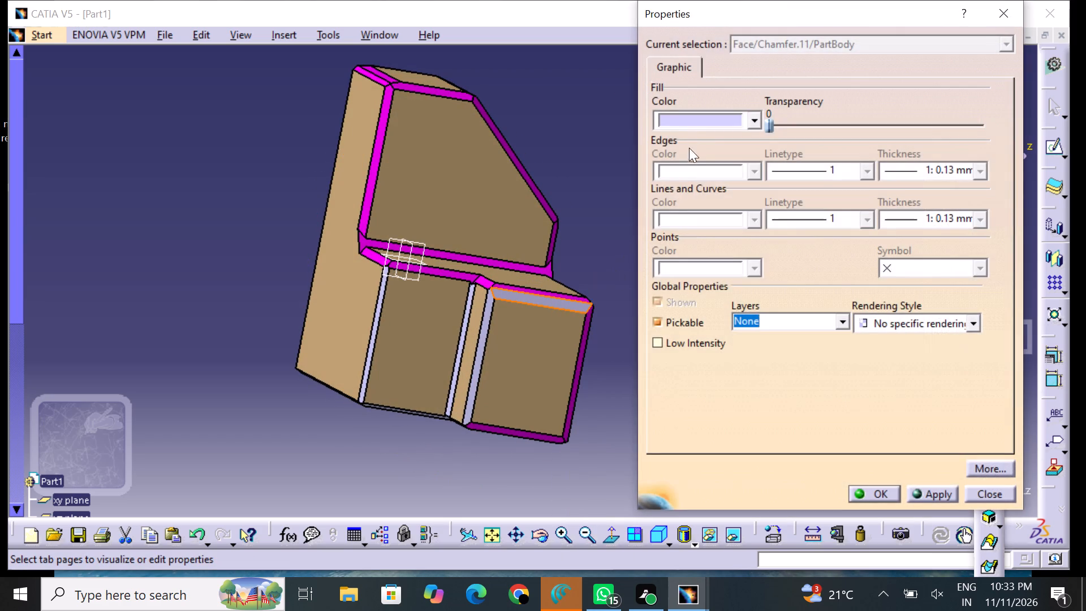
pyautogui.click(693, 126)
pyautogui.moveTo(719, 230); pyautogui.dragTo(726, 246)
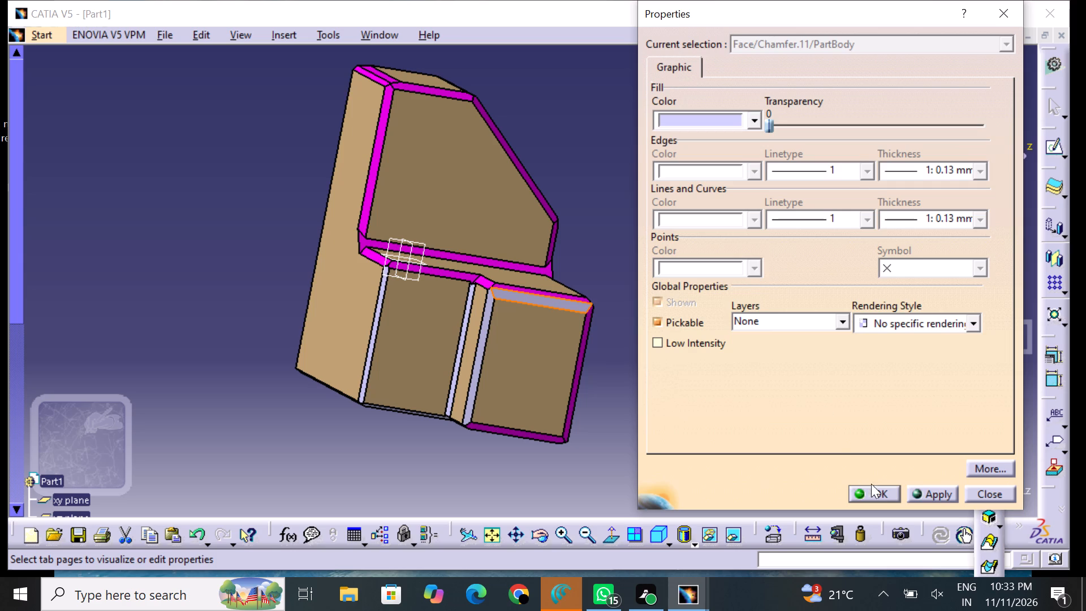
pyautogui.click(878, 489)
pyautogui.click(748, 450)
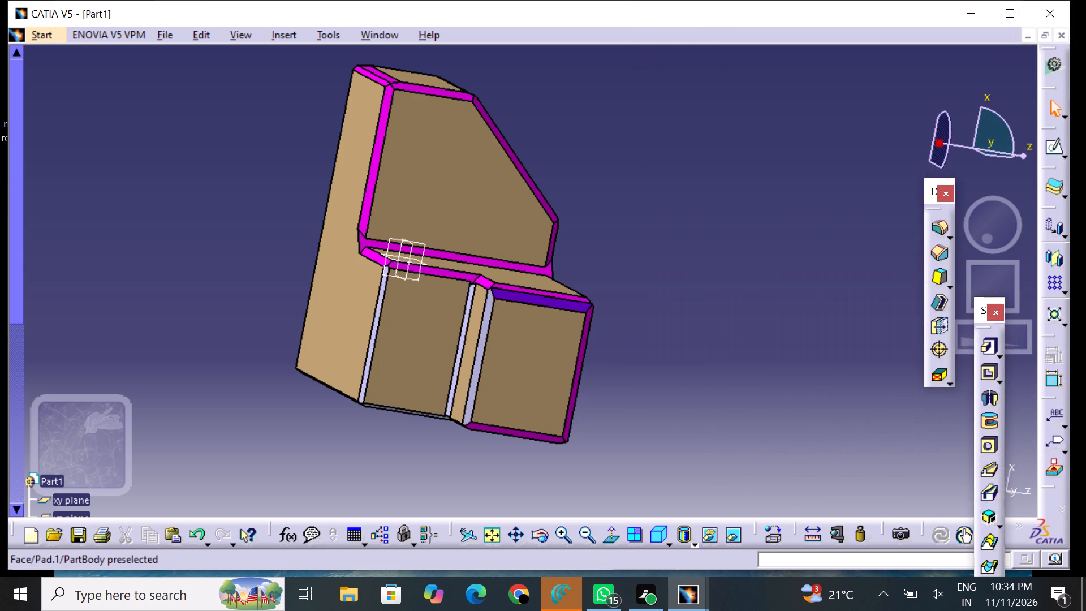
# Set the fill colour of the violet chamfer along the ledge side of the rectangular end face to magenta.
pyautogui.middleClick(648, 365)
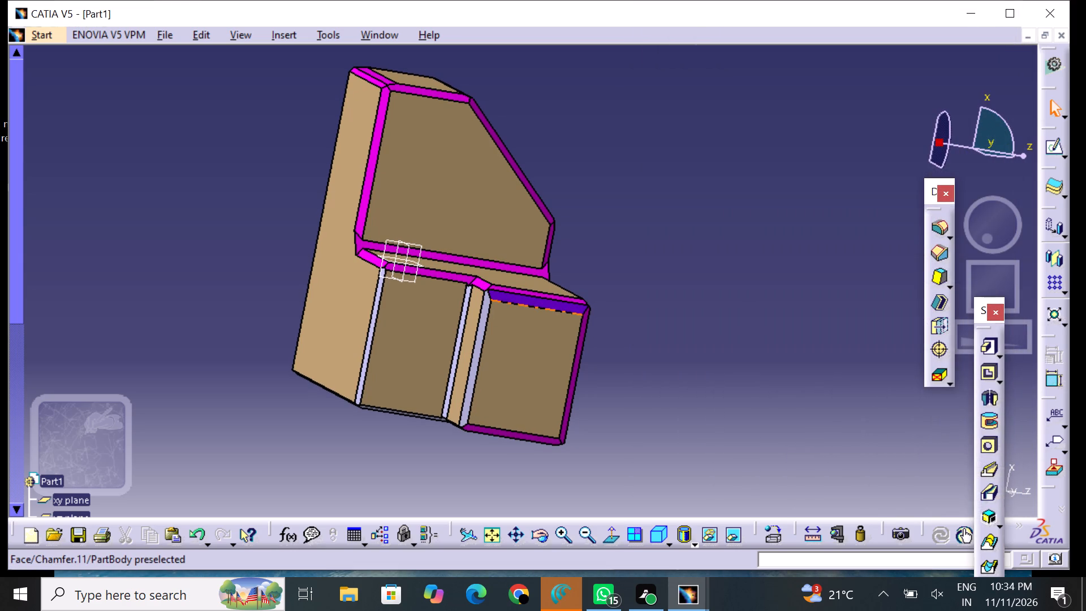
pyautogui.click(550, 305)
pyautogui.click(554, 305)
pyautogui.rightClick(555, 305)
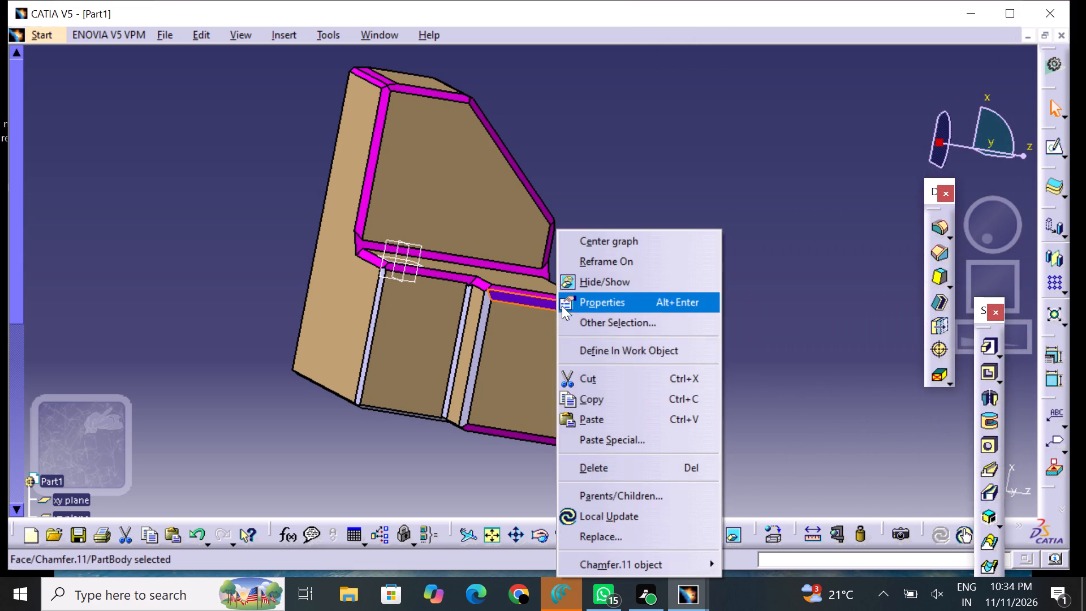
pyautogui.click(594, 305)
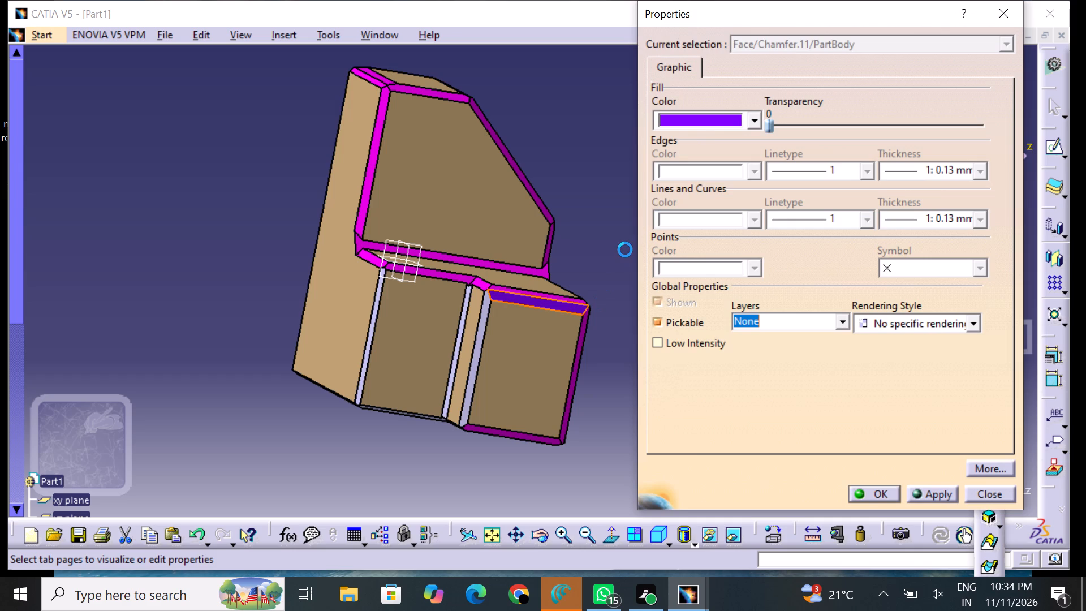
pyautogui.click(709, 129)
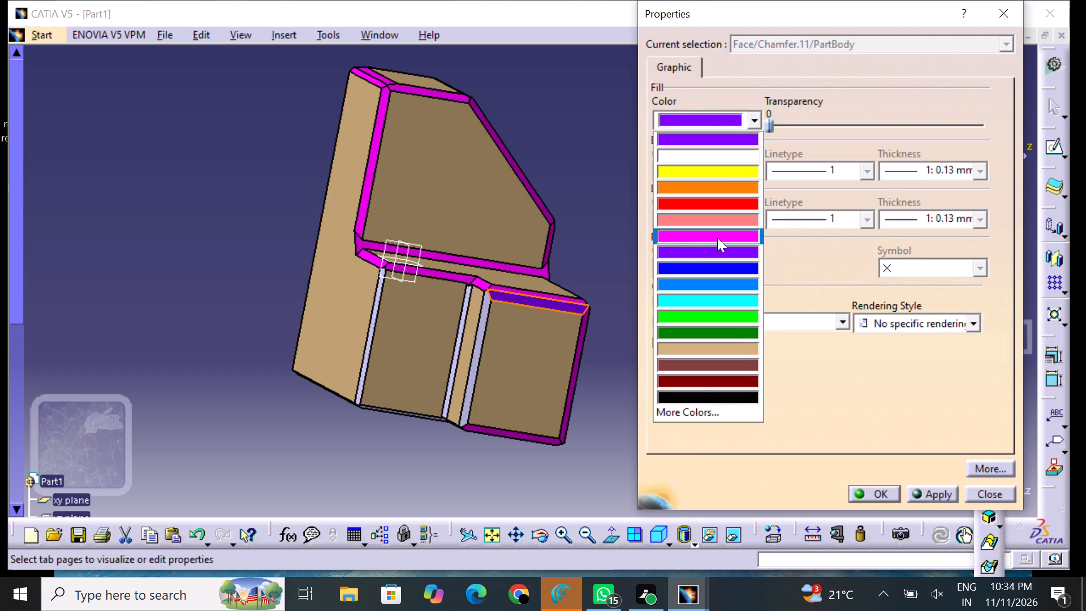
pyautogui.click(718, 235)
pyautogui.click(885, 493)
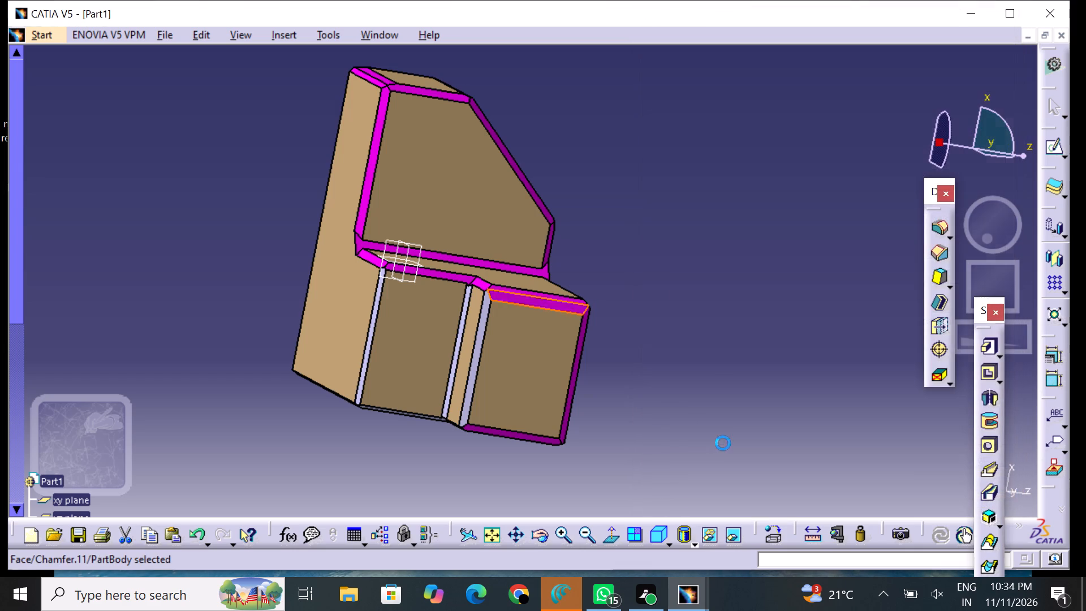
pyautogui.click(723, 443)
# Set the fill colour of the chamfer between the rectangular end face and the adjoining narrow pocket wall to magenta.
pyautogui.moveTo(529, 368); pyautogui.dragTo(628, 380, button='middle')
pyautogui.moveTo(542, 372); pyautogui.dragTo(649, 378, button='right')
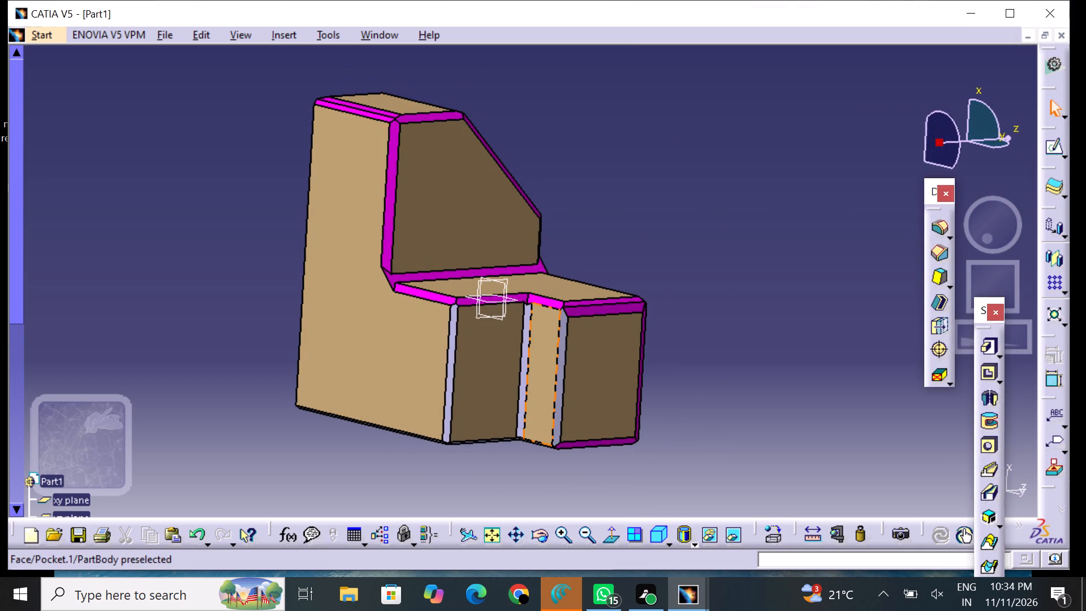
pyautogui.click(563, 355)
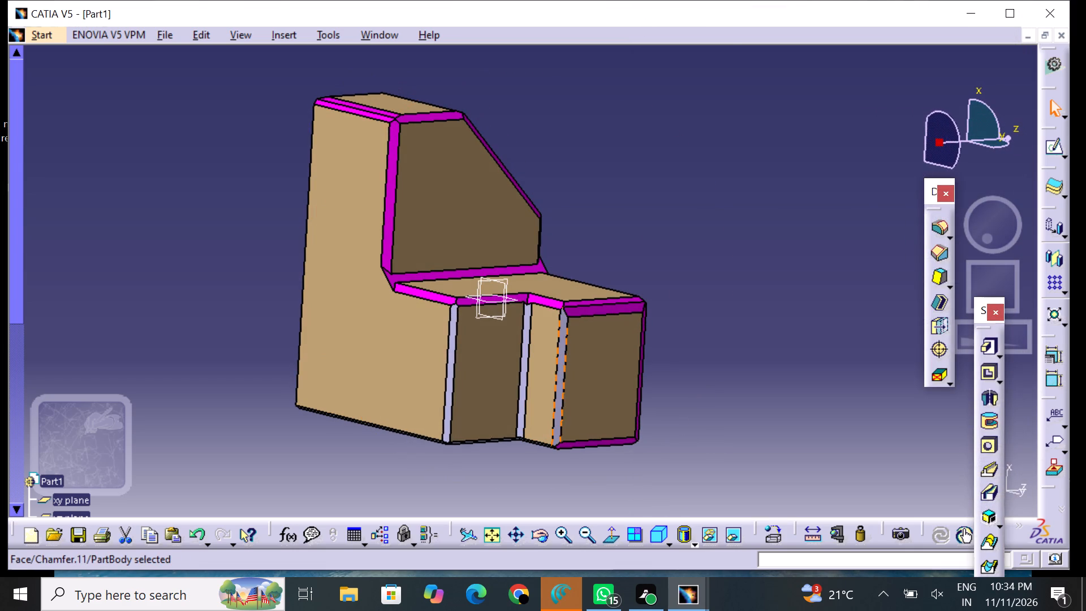
pyautogui.rightClick(563, 355)
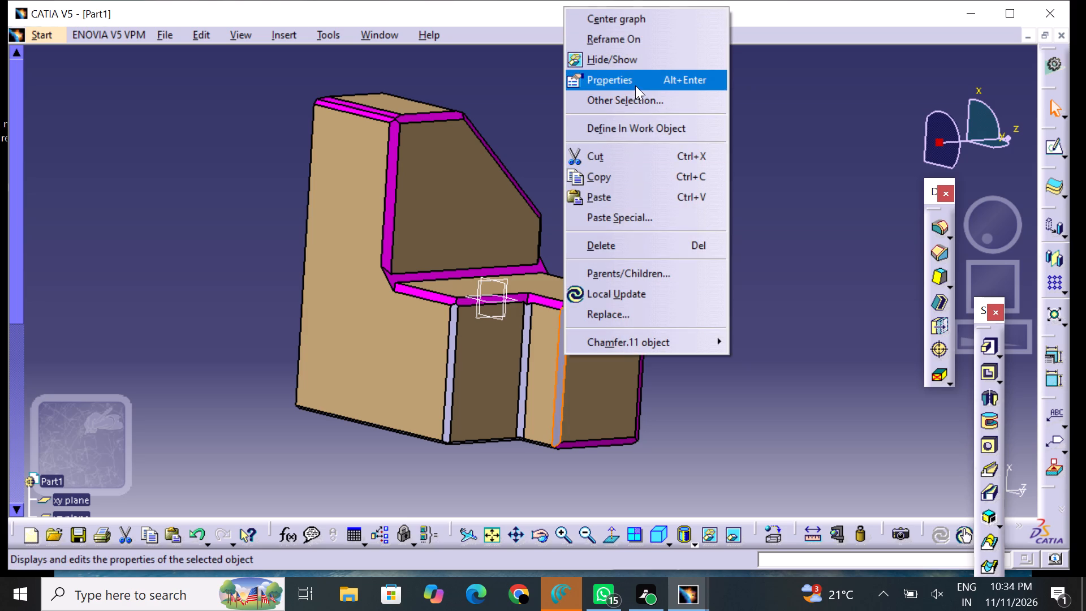
pyautogui.click(635, 85)
pyautogui.moveTo(685, 117); pyautogui.dragTo(687, 123)
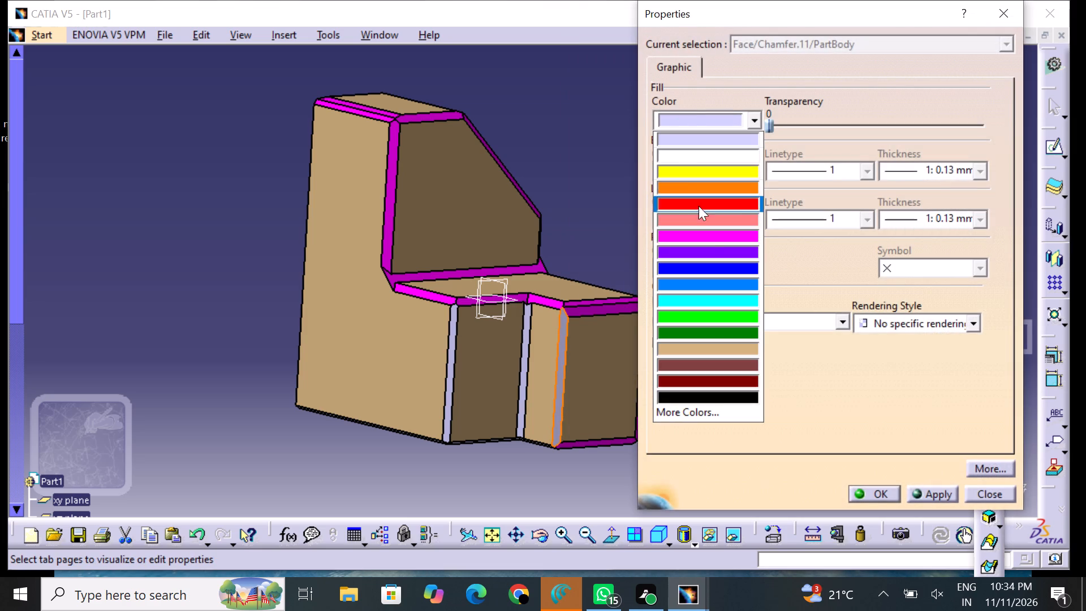
pyautogui.click(713, 240)
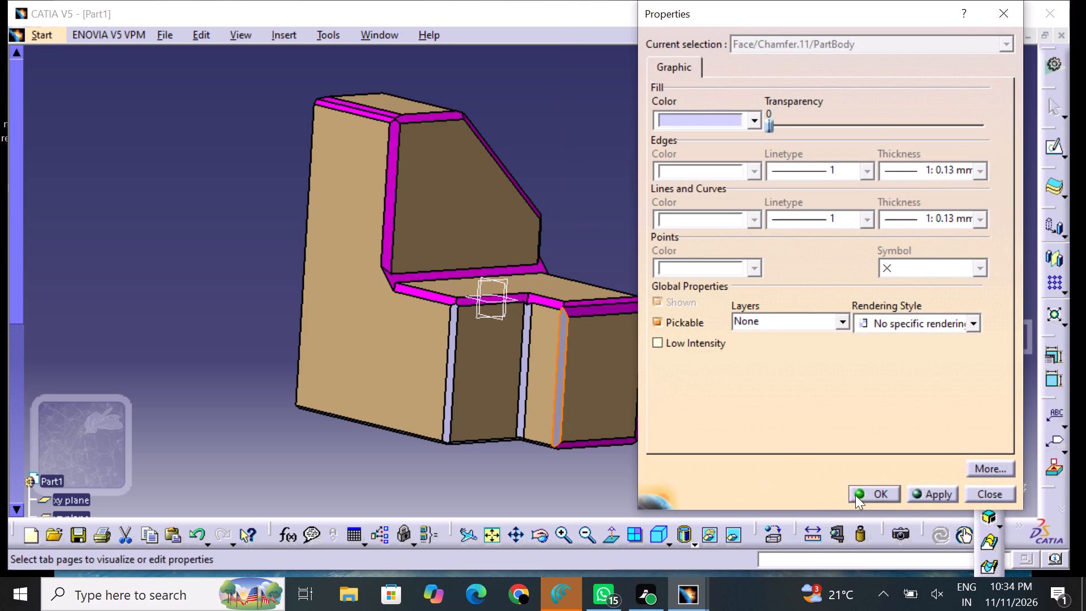
pyautogui.click(874, 496)
pyautogui.click(761, 487)
# Set the fill colour of the chamfer in the inner corner between the two pocket walls to magenta.
pyautogui.scroll(1, 512, 343)
pyautogui.moveTo(512, 343); pyautogui.dragTo(512, 347, button='middle')
pyautogui.moveTo(512, 344); pyautogui.dragTo(512, 347, button='right')
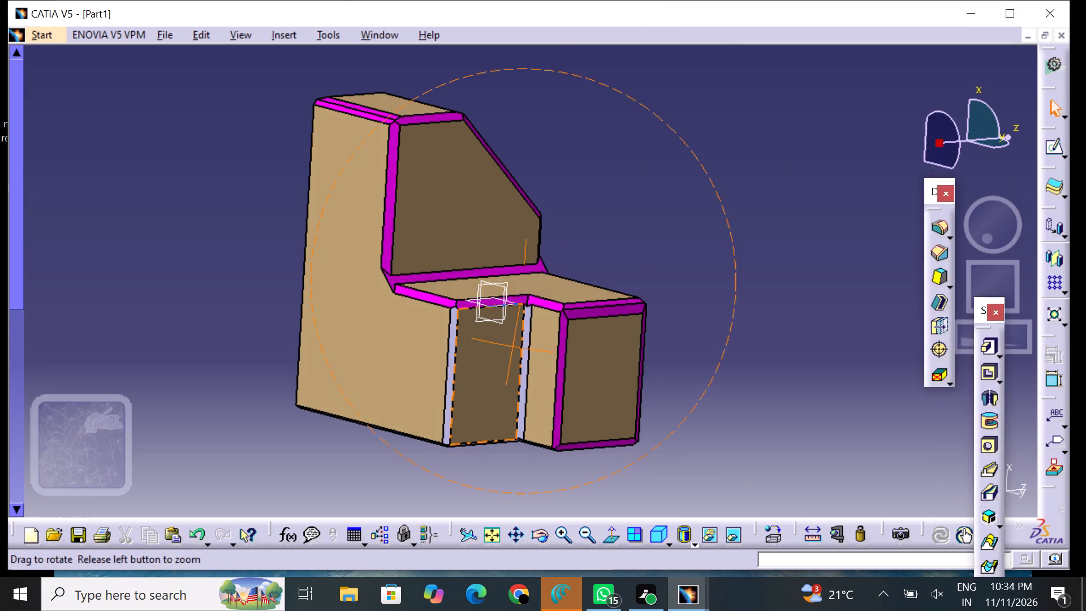
pyautogui.moveTo(512, 347); pyautogui.dragTo(601, 351, button='middle')
pyautogui.moveTo(512, 347); pyautogui.dragTo(601, 351, button='right')
pyautogui.click(576, 361)
pyautogui.rightClick(576, 362)
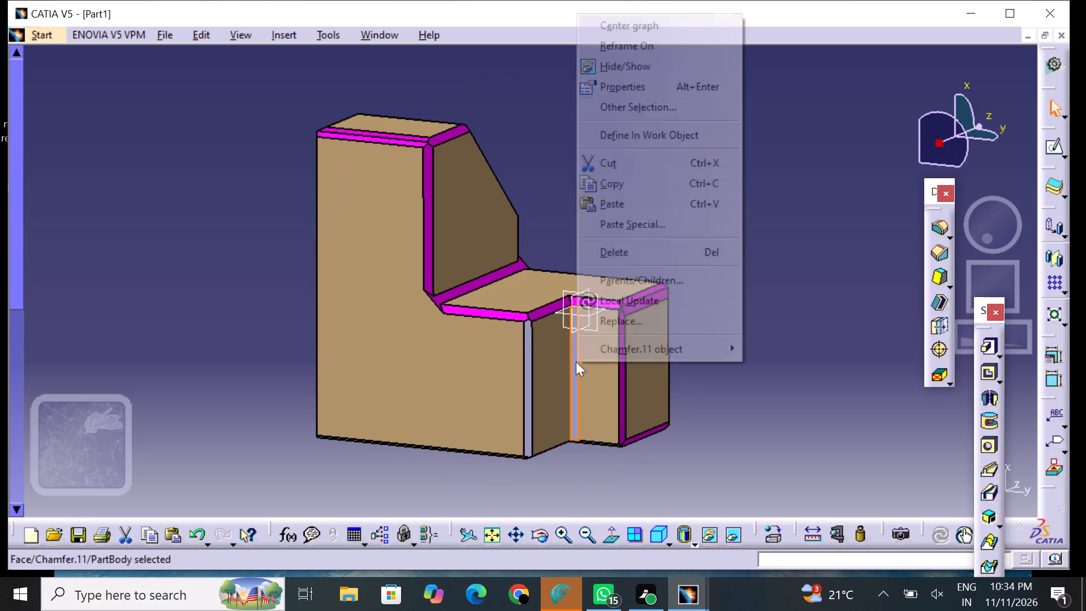
pyautogui.click(645, 91)
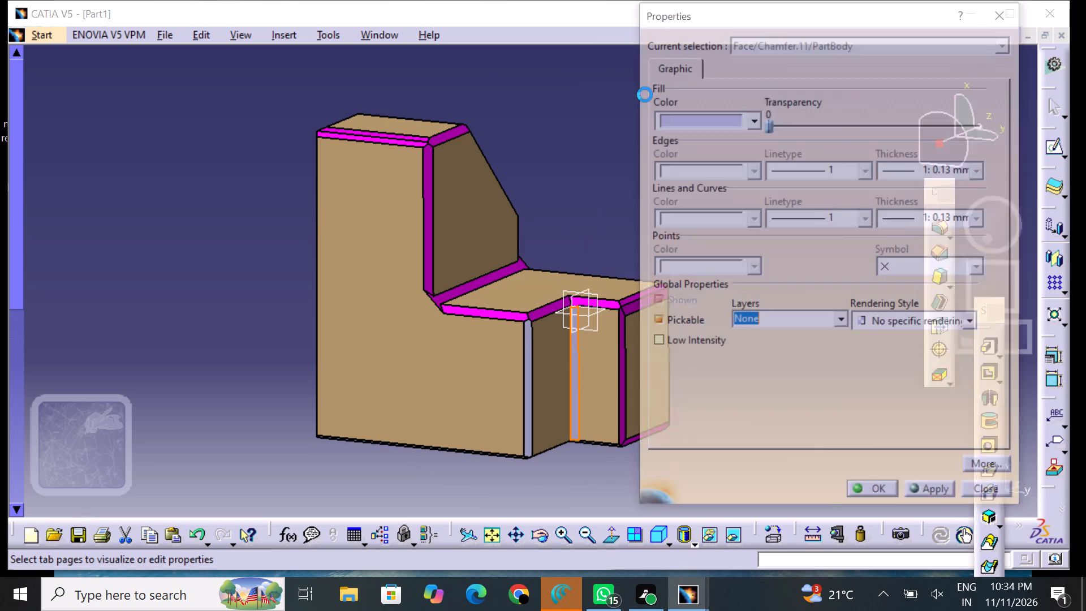
pyautogui.click(699, 124)
pyautogui.click(722, 233)
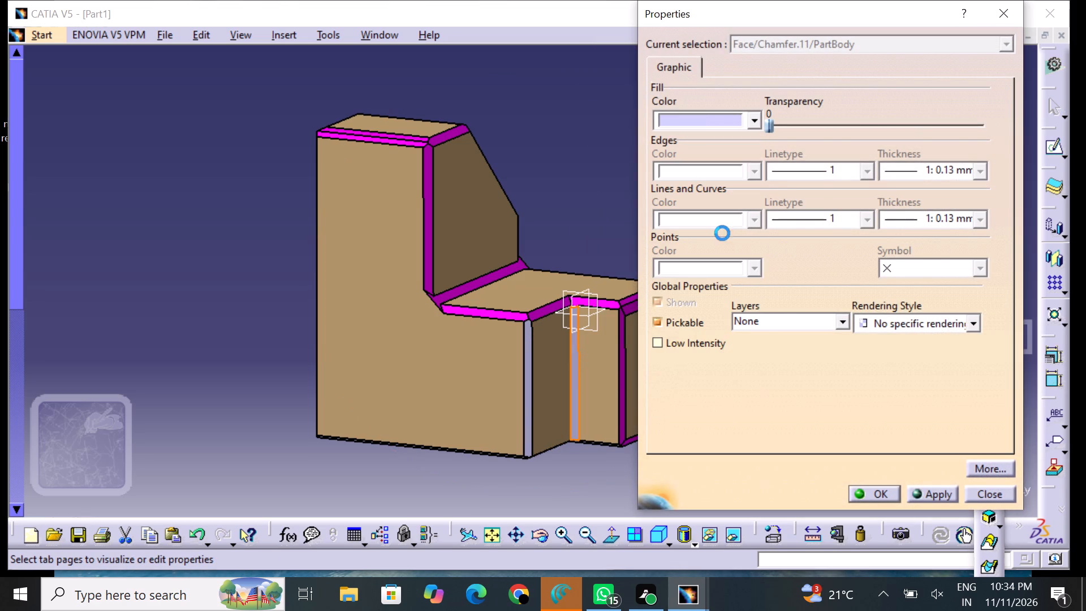
pyautogui.click(876, 494)
pyautogui.click(703, 504)
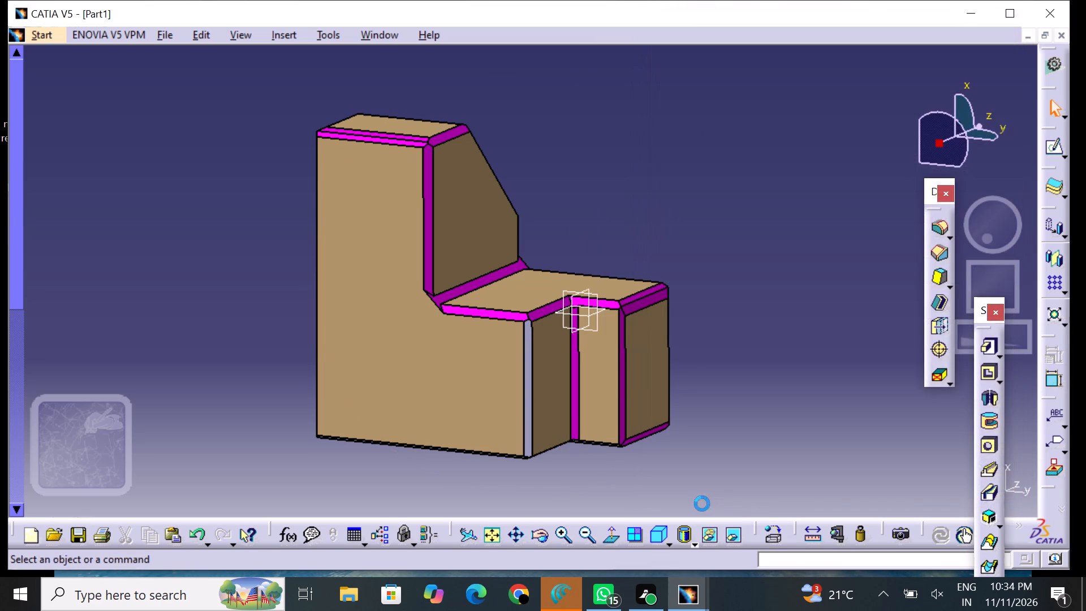
# Set the fill colour of the upright chamfer between the large L-shaped side face and the wide pocket wall to magenta.
pyautogui.click(529, 393)
pyautogui.rightClick(529, 394)
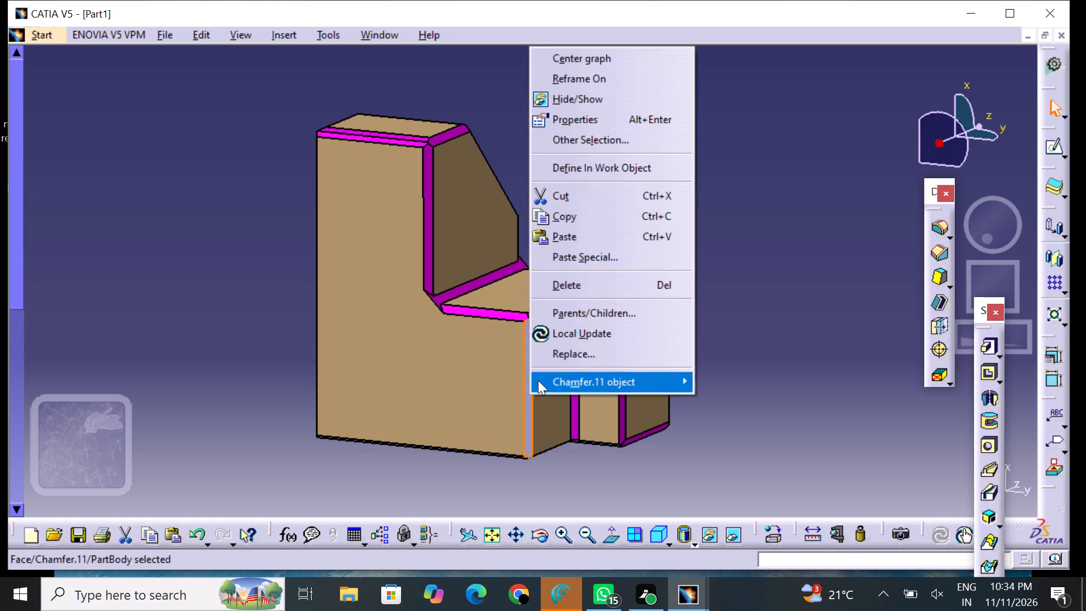
pyautogui.click(614, 125)
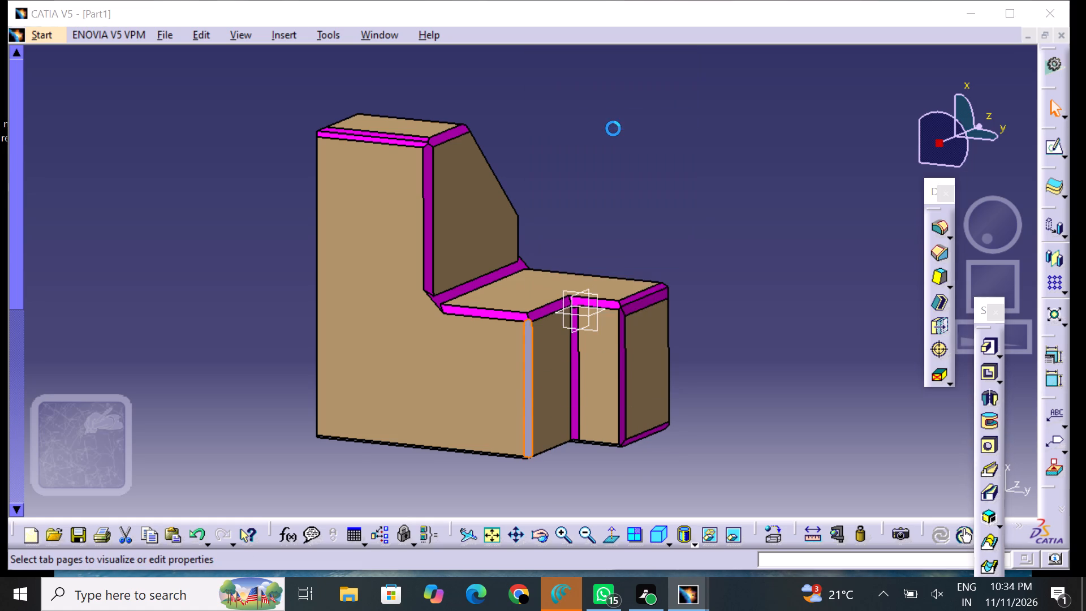
pyautogui.click(682, 115)
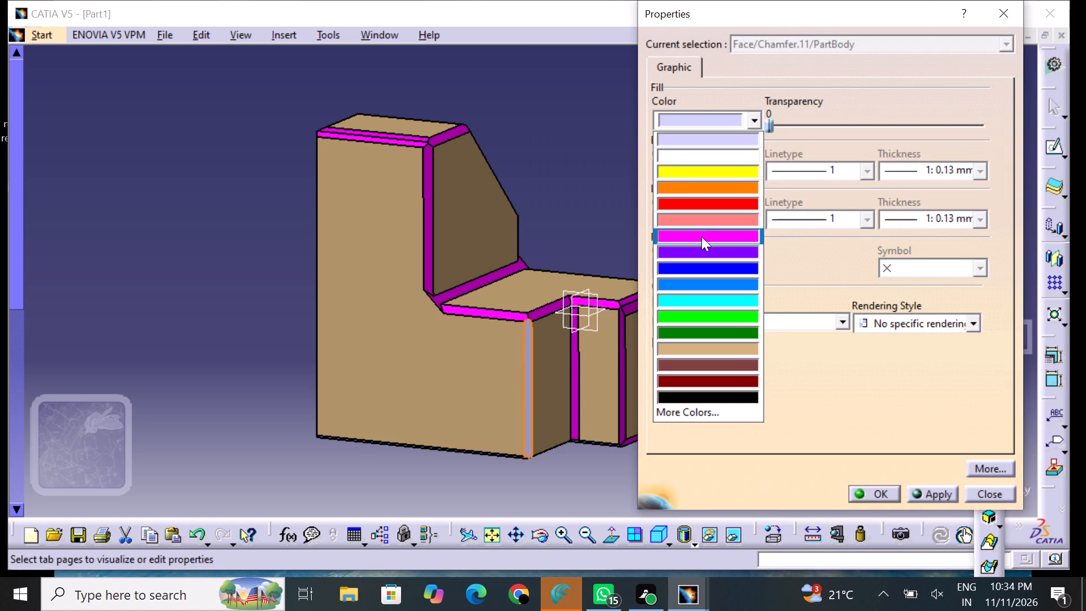
pyautogui.click(701, 237)
pyautogui.click(877, 496)
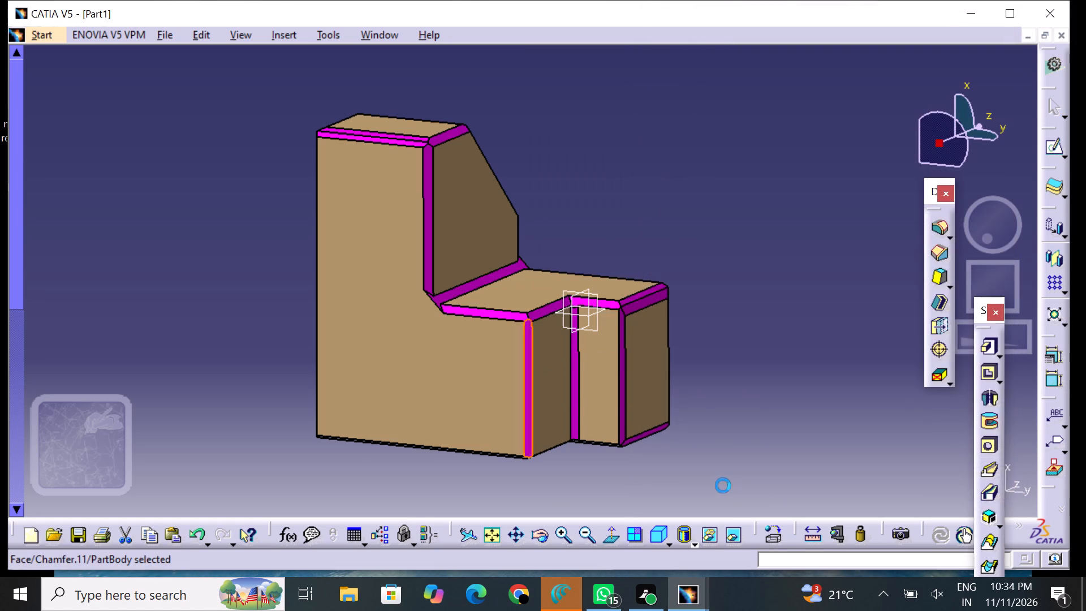
pyautogui.click(723, 485)
# Set the fill colour of the long chamfer between the L-shaped side face and the large corner-cut back face to magenta.
pyautogui.moveTo(243, 269); pyautogui.dragTo(494, 305, button='middle')
pyautogui.moveTo(243, 269); pyautogui.dragTo(494, 305, button='right')
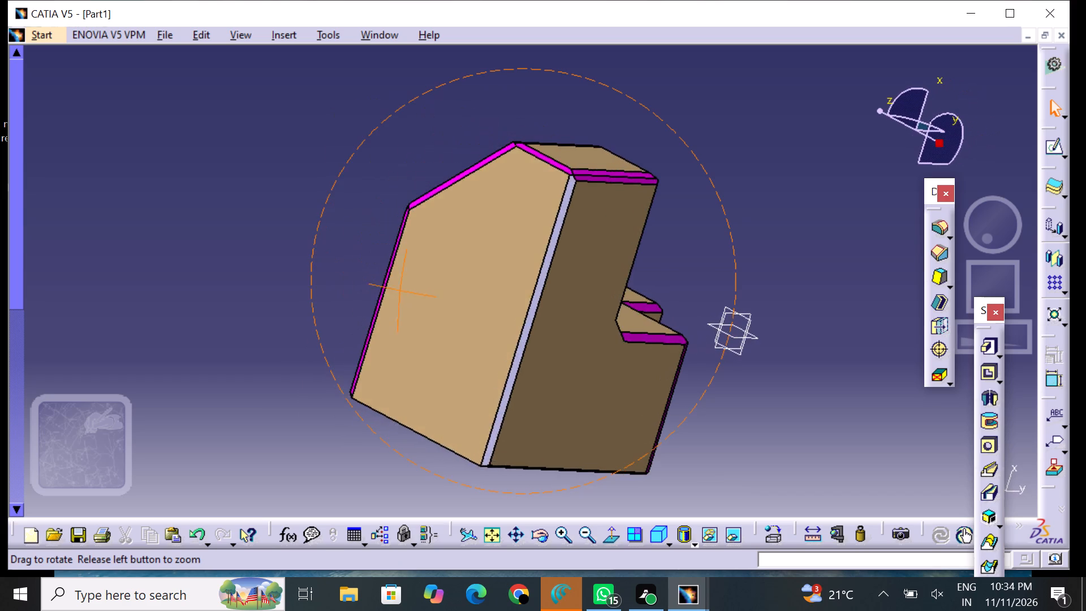
pyautogui.moveTo(494, 305); pyautogui.dragTo(495, 305, button='right')
pyautogui.moveTo(494, 305); pyautogui.dragTo(495, 305, button='middle')
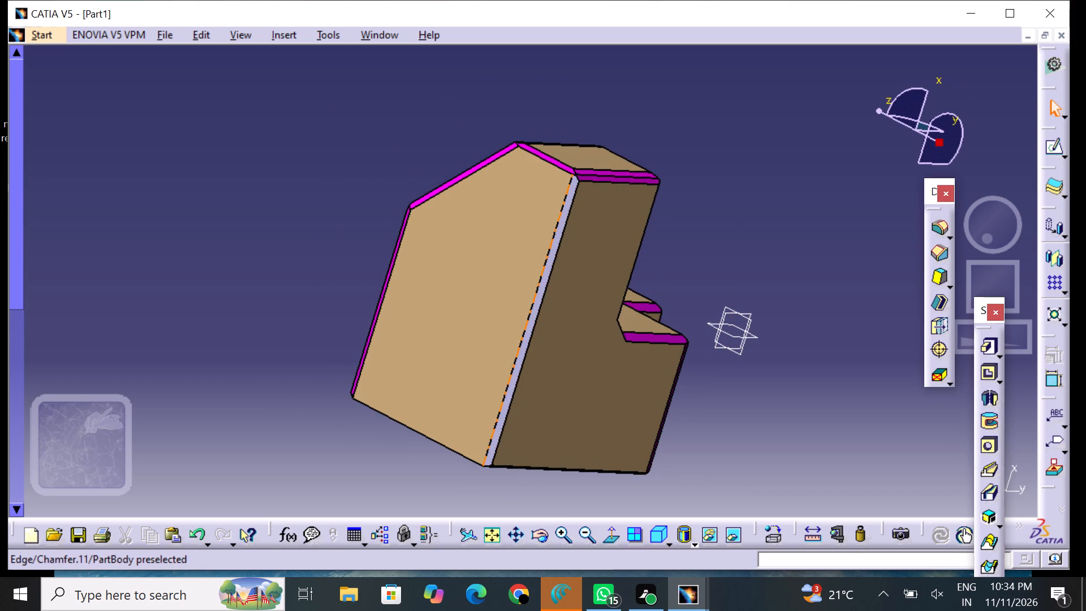
pyautogui.click(534, 308)
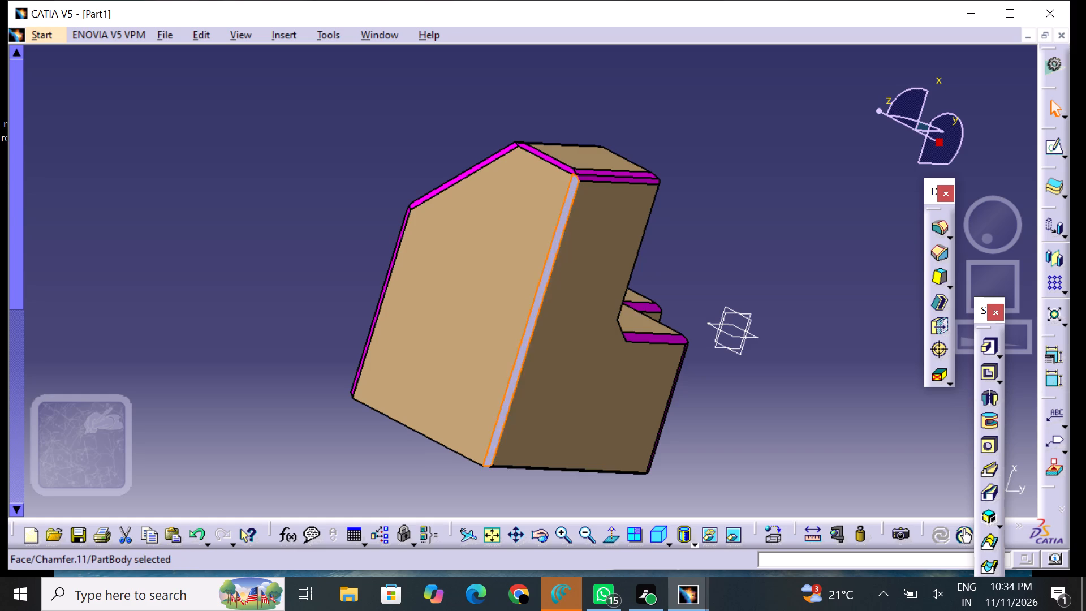
pyautogui.rightClick(534, 309)
pyautogui.click(571, 305)
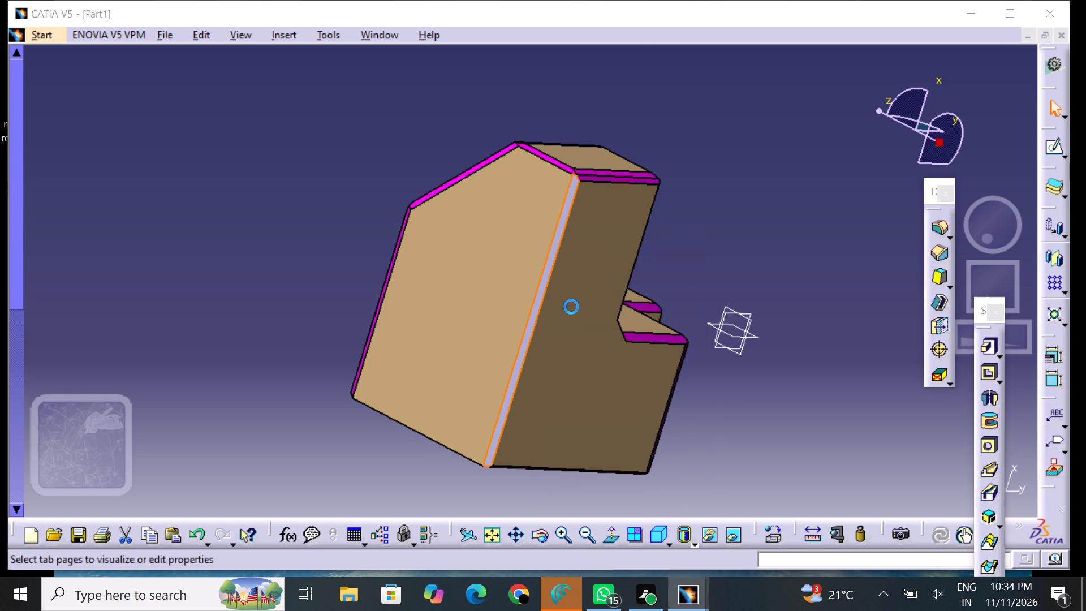
pyautogui.click(695, 128)
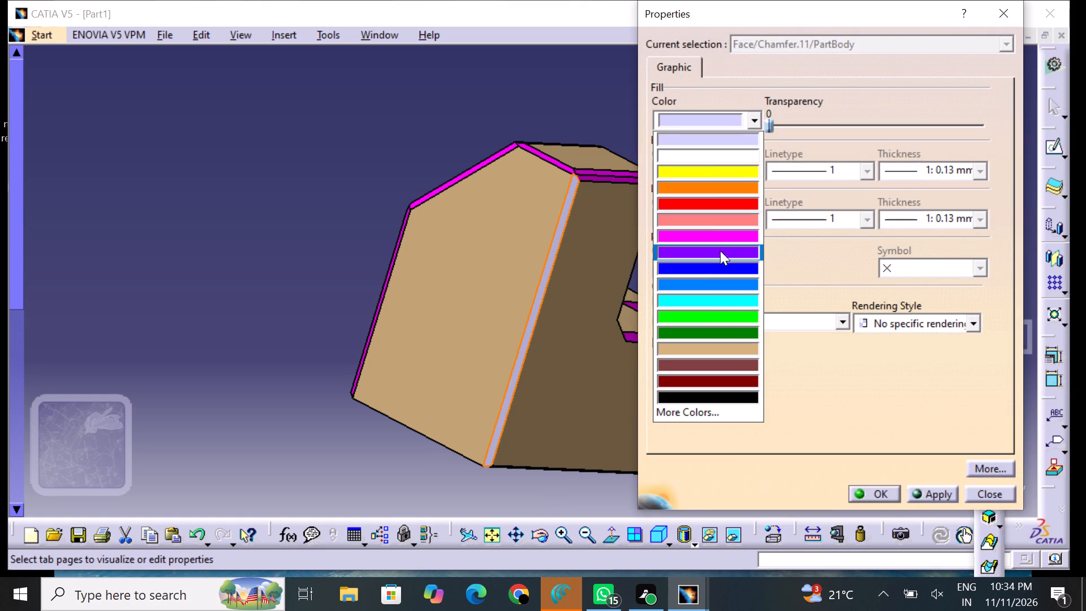
pyautogui.click(728, 237)
pyautogui.click(870, 487)
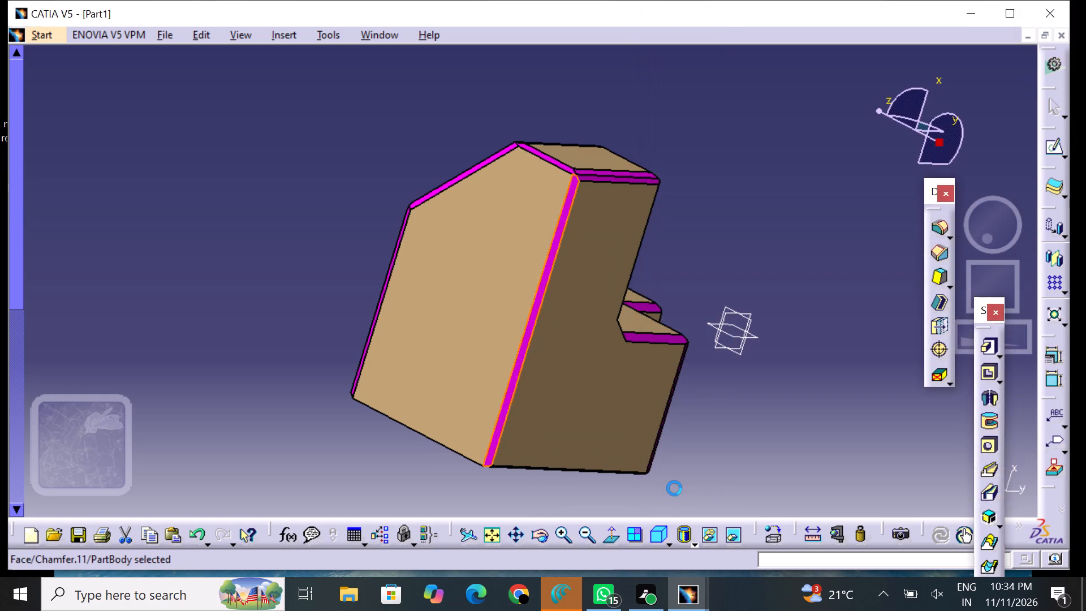
pyautogui.click(674, 488)
# Set the fill colour of the long chamfer between the L-shaped side face and the base face to magenta.
pyautogui.moveTo(725, 395); pyautogui.dragTo(458, 374, button='middle')
pyautogui.moveTo(725, 395); pyautogui.dragTo(454, 373, button='right')
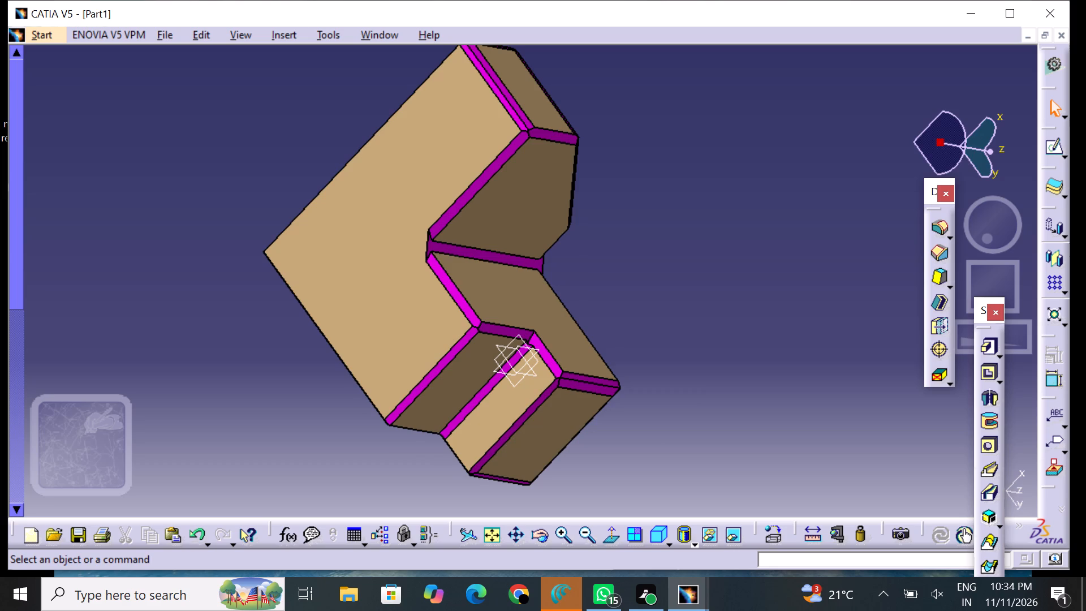
pyautogui.moveTo(234, 374); pyautogui.dragTo(564, 259, button='middle')
pyautogui.moveTo(235, 375); pyautogui.dragTo(565, 259, button='right')
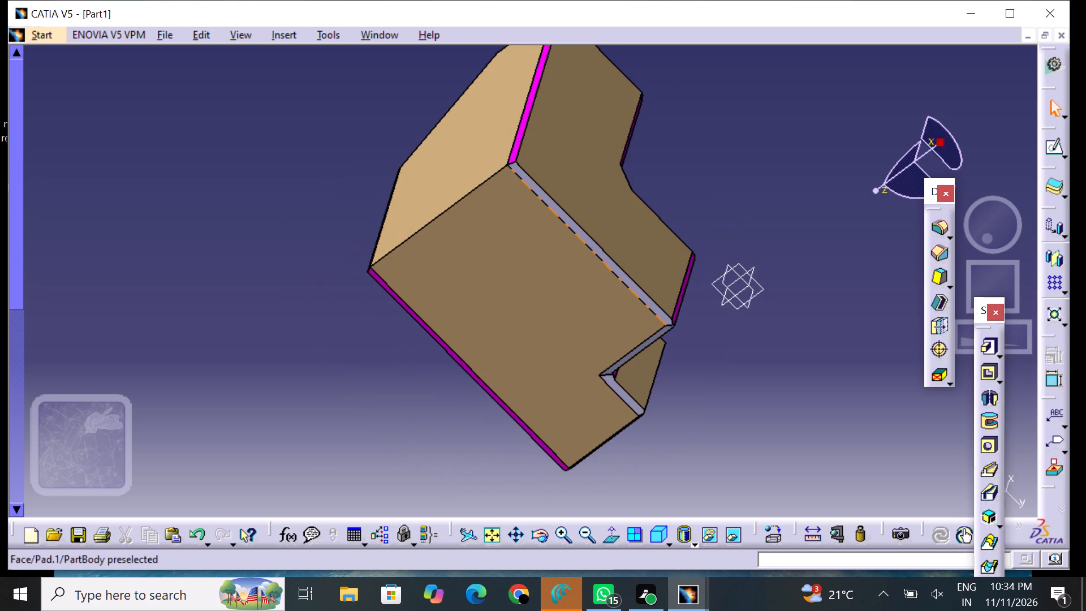
pyautogui.click(618, 272)
pyautogui.rightClick(621, 274)
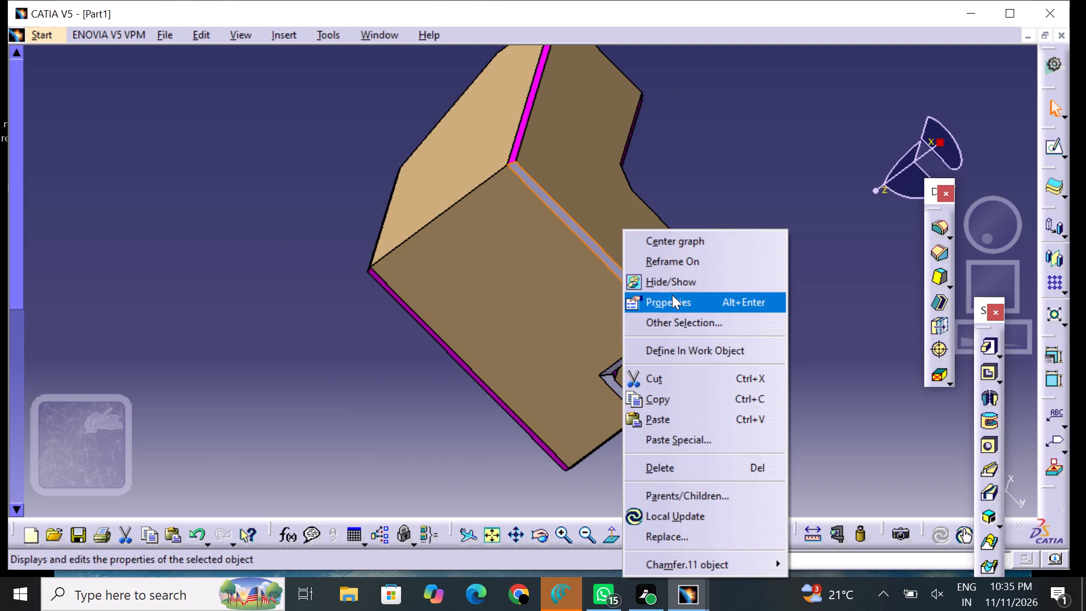
pyautogui.click(673, 302)
pyautogui.moveTo(694, 123); pyautogui.dragTo(694, 150)
pyautogui.click(706, 238)
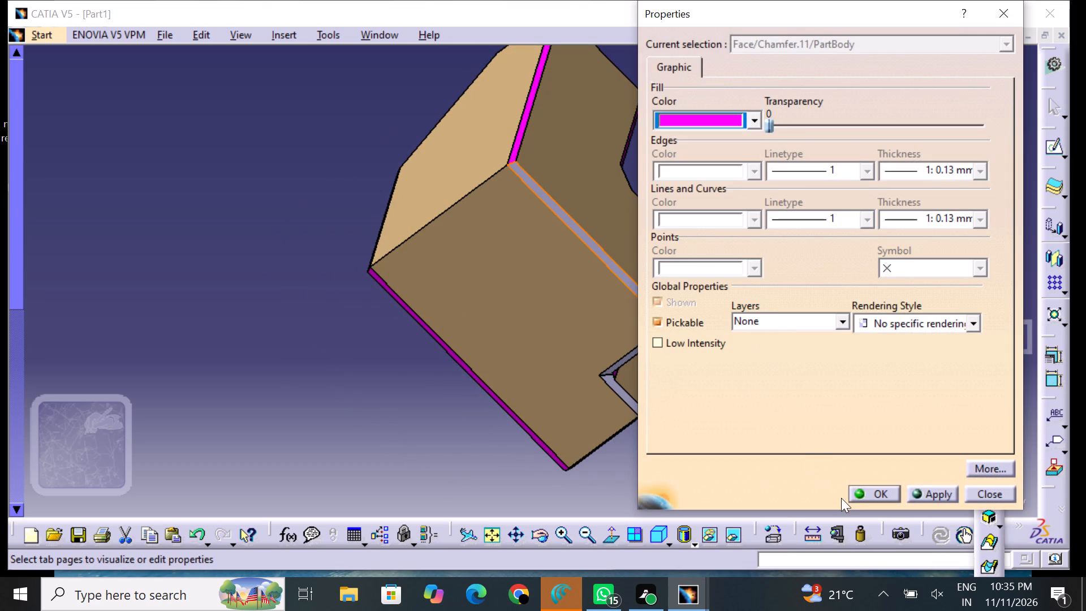
pyautogui.click(866, 485)
pyautogui.click(752, 444)
# Set the fill colour of the chamfer between the base face and the wide pocket wall to magenta.
pyautogui.moveTo(752, 433); pyautogui.dragTo(745, 426, button='middle')
pyautogui.moveTo(752, 433); pyautogui.dragTo(745, 426, button='right')
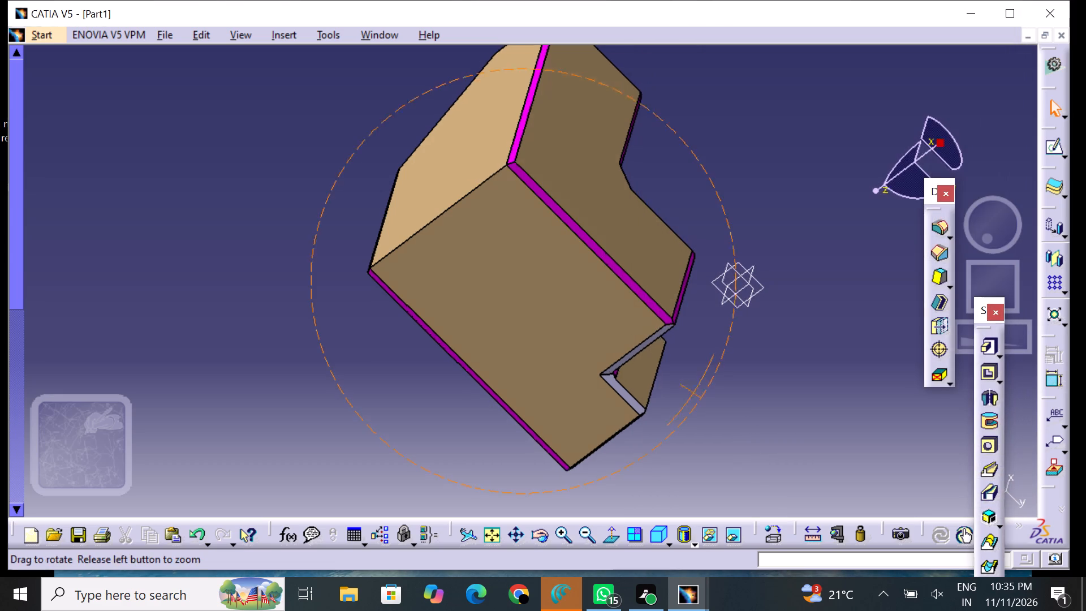
pyautogui.moveTo(745, 426); pyautogui.dragTo(548, 282, button='middle')
pyautogui.moveTo(745, 426); pyautogui.dragTo(548, 282, button='right')
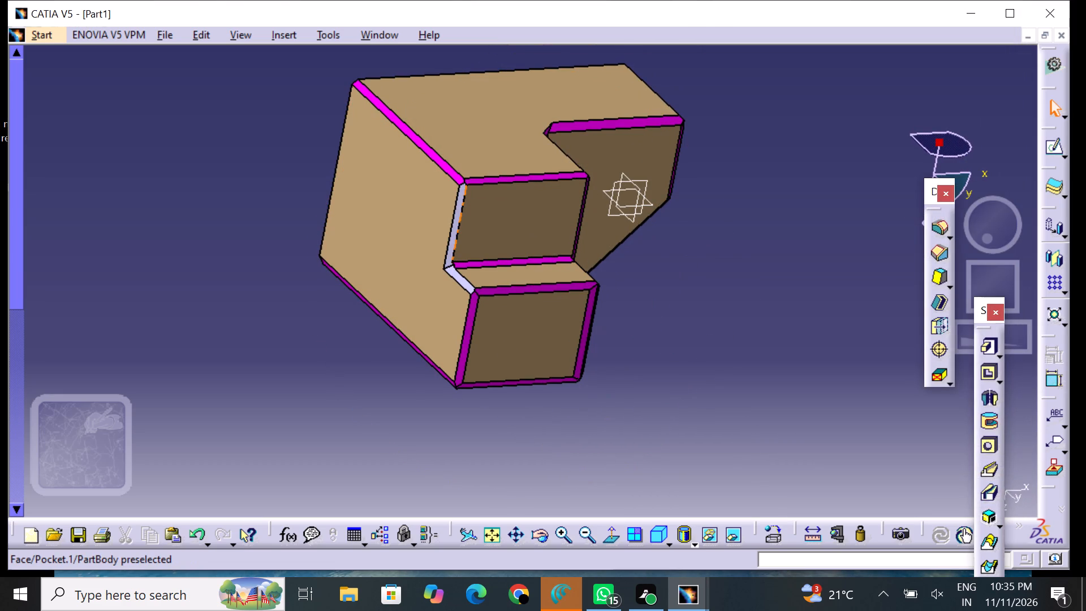
pyautogui.click(450, 239)
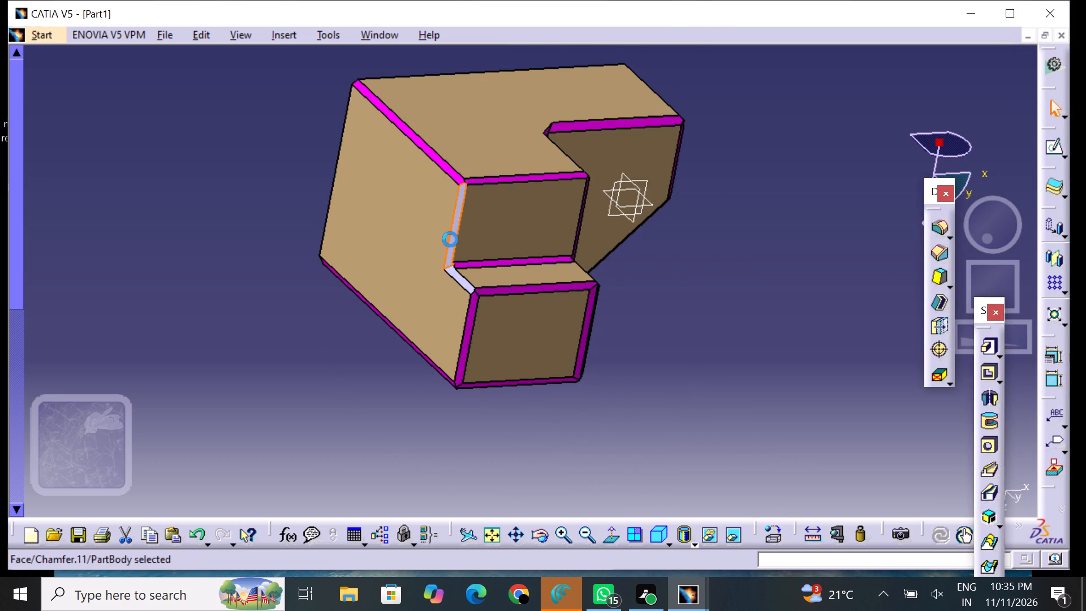
pyautogui.rightClick(450, 239)
pyautogui.click(494, 300)
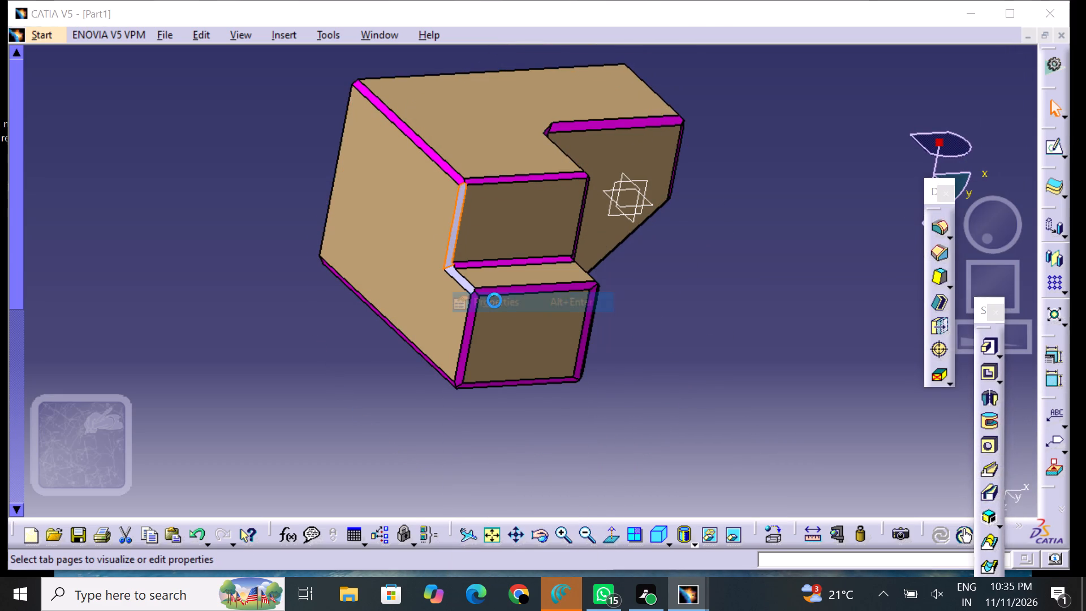
pyautogui.click(703, 118)
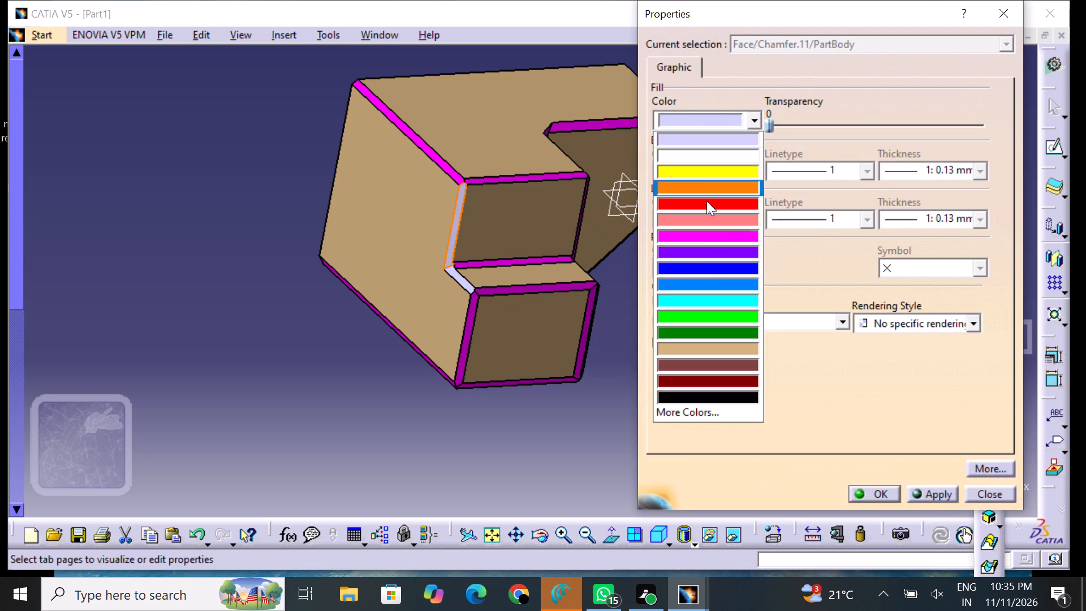
pyautogui.click(722, 239)
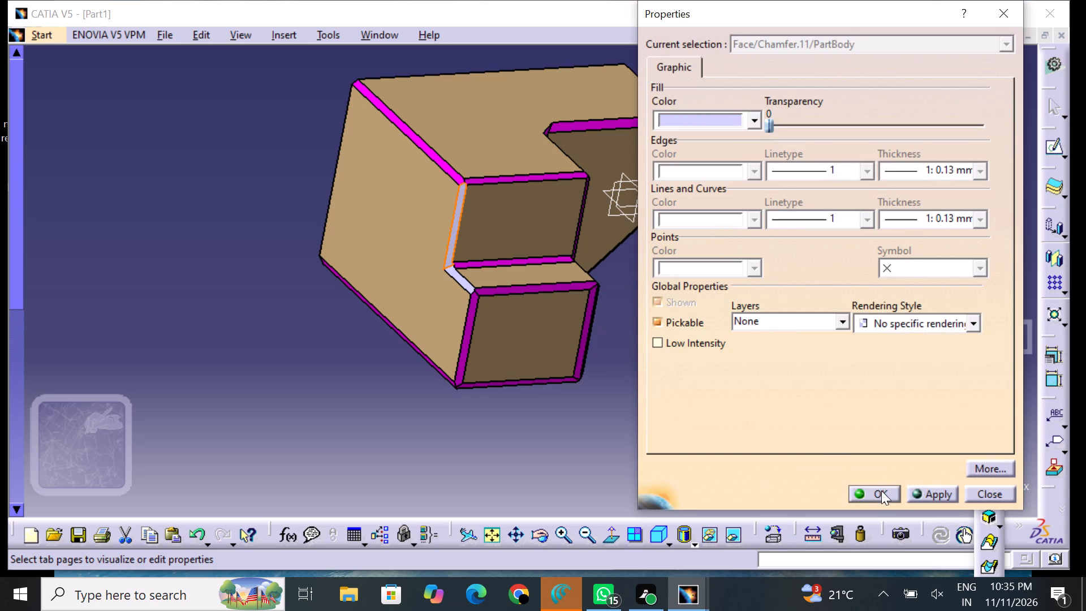
pyautogui.click(881, 490)
pyautogui.click(774, 476)
# Set the fill colour of the Chamfer.11 feature to magenta, covering the short chamfer between the base face and the narrow pocket wall.
pyautogui.moveTo(270, 135); pyautogui.dragTo(367, 161, button='middle')
pyautogui.moveTo(272, 135); pyautogui.dragTo(367, 161, button='right')
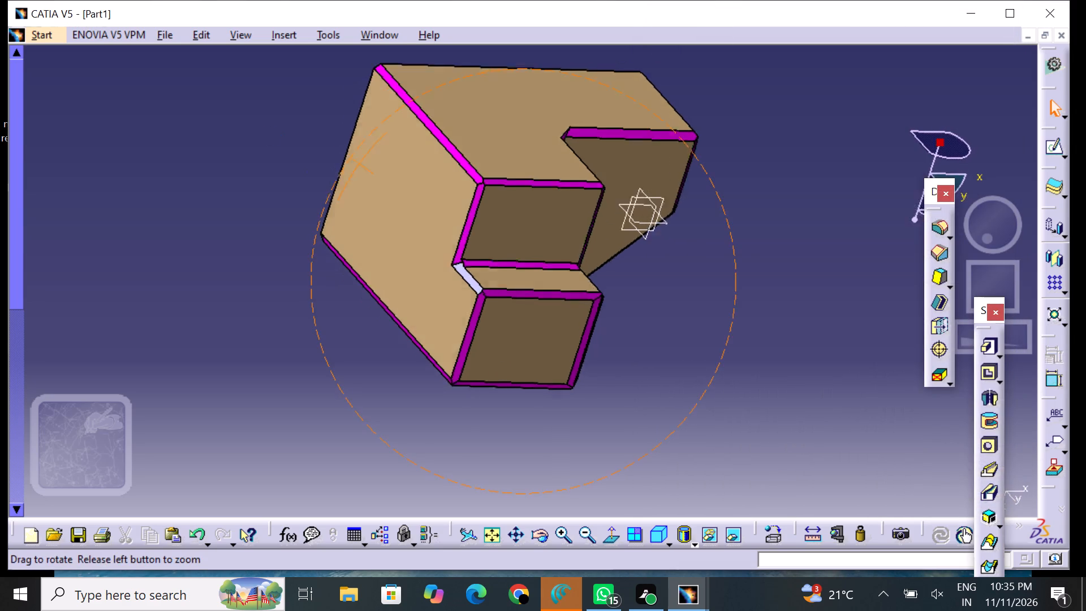
pyautogui.moveTo(367, 161); pyautogui.dragTo(372, 162, button='middle')
pyautogui.moveTo(367, 161); pyautogui.dragTo(375, 168, button='right')
pyautogui.click(504, 300)
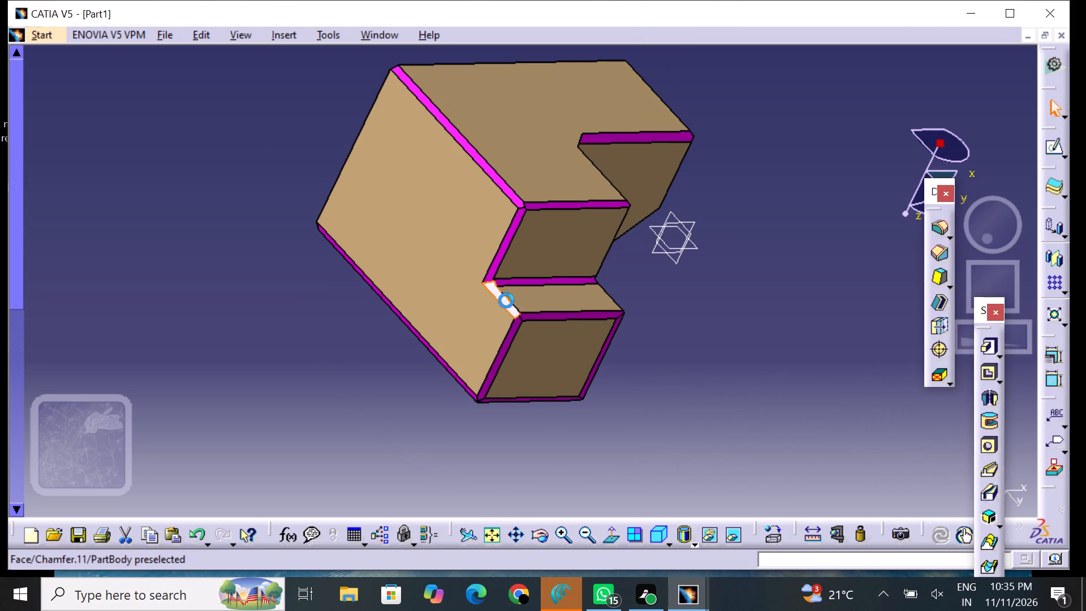
pyautogui.rightClick(506, 300)
pyautogui.click(565, 302)
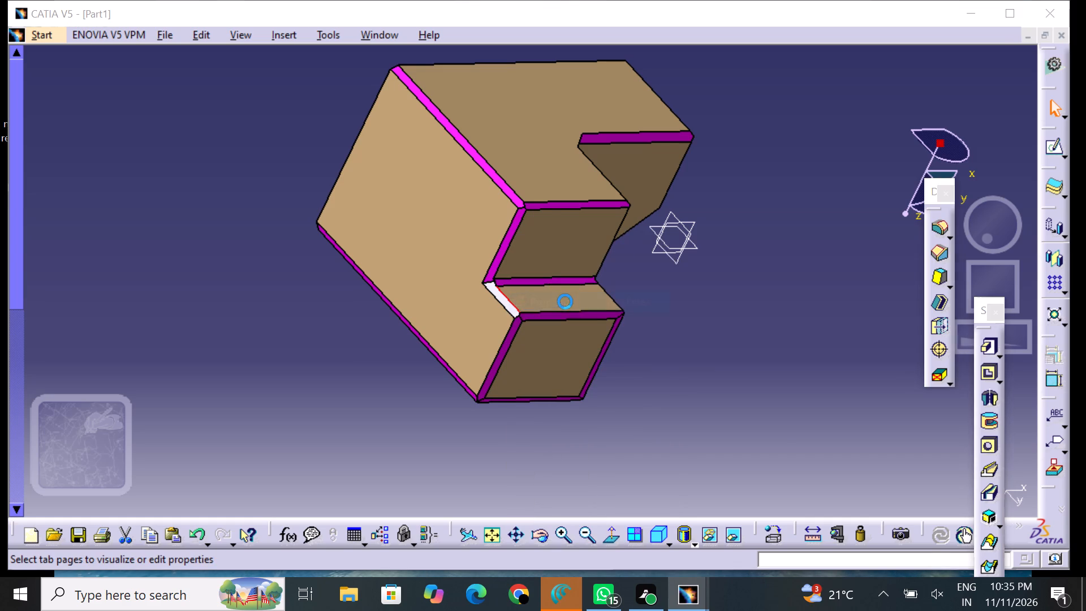
pyautogui.moveTo(704, 120); pyautogui.dragTo(704, 135)
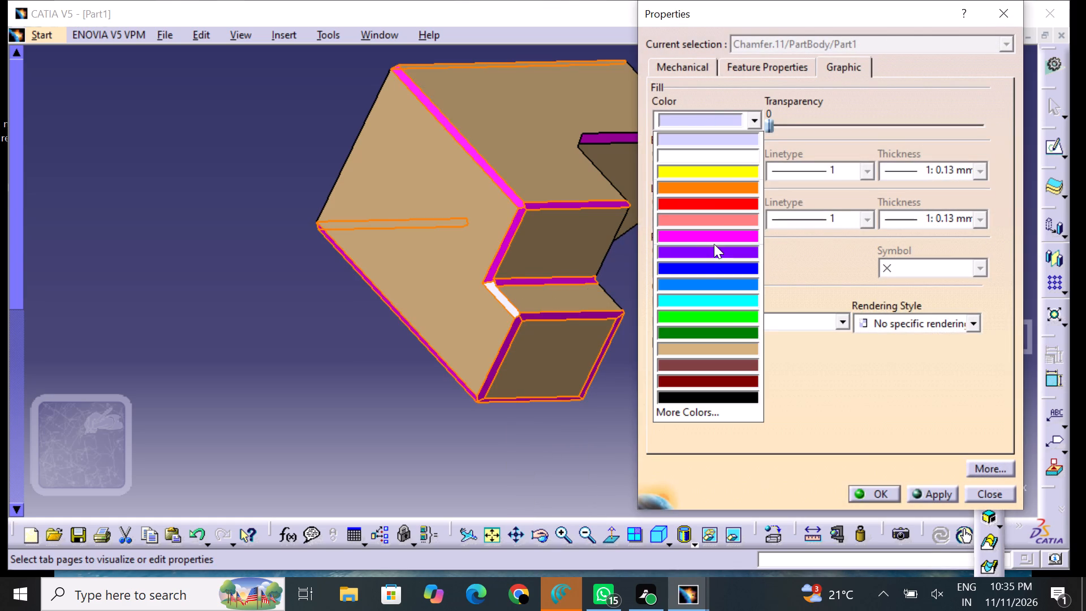
pyautogui.click(714, 243)
pyautogui.click(886, 494)
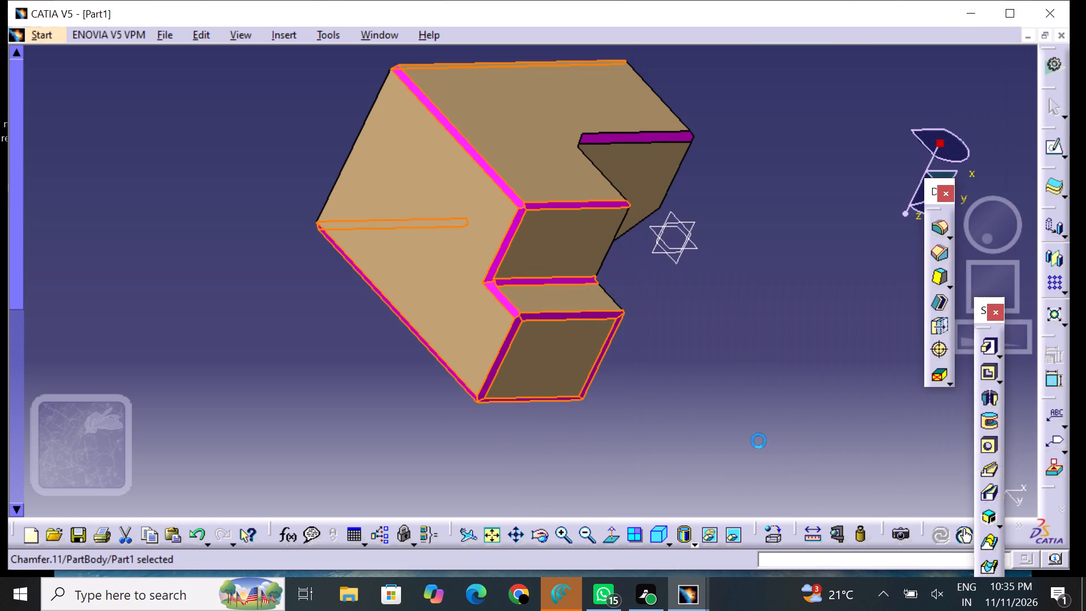
pyautogui.click(759, 441)
# Examine the part from all sides to check the colouring of its edge chamfers.
pyautogui.moveTo(480, 127); pyautogui.dragTo(294, 180, button='middle')
pyautogui.moveTo(480, 127); pyautogui.dragTo(212, 200, button='right')
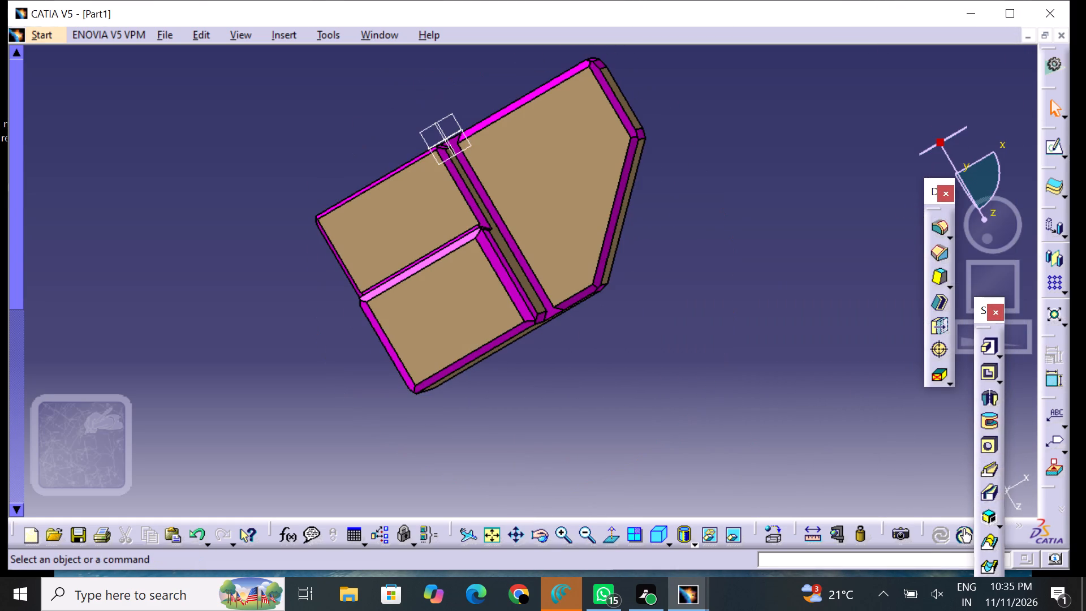
pyautogui.moveTo(212, 200); pyautogui.dragTo(206, 203, button='right')
pyautogui.moveTo(278, 112); pyautogui.dragTo(460, 524, button='middle')
pyautogui.moveTo(278, 112); pyautogui.dragTo(466, 522, button='right')
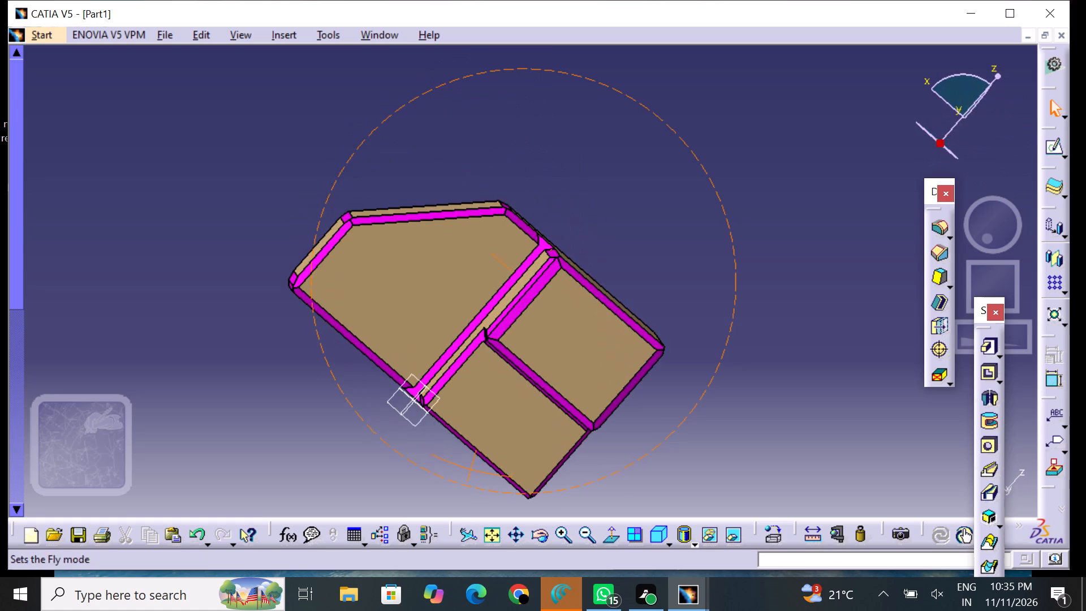
pyautogui.moveTo(657, 432); pyautogui.dragTo(673, 389, button='right')
pyautogui.moveTo(359, 171); pyautogui.dragTo(374, 165, button='middle')
pyautogui.scroll(1, 359, 171)
pyautogui.moveTo(360, 171); pyautogui.dragTo(374, 165, button='right')
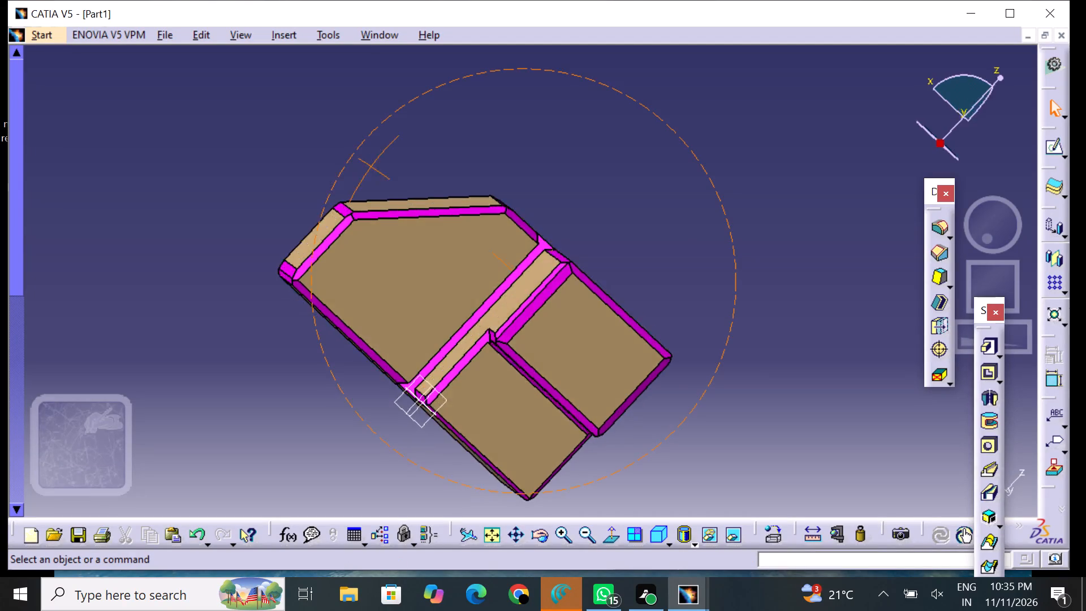
pyautogui.moveTo(374, 165); pyautogui.dragTo(591, 238, button='middle')
pyautogui.moveTo(374, 165); pyautogui.dragTo(592, 239, button='right')
pyautogui.moveTo(678, 420); pyautogui.dragTo(678, 369, button='middle')
pyautogui.moveTo(678, 419); pyautogui.dragTo(678, 369, button='right')
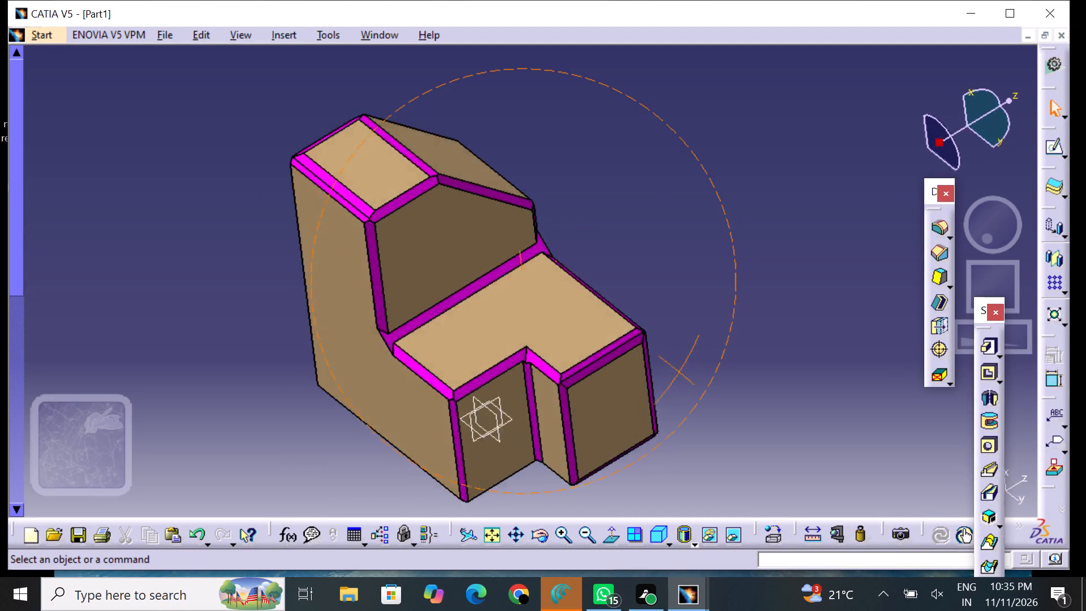
pyautogui.moveTo(678, 369); pyautogui.dragTo(484, 121, button='right')
pyautogui.moveTo(678, 369); pyautogui.dragTo(485, 120, button='middle')
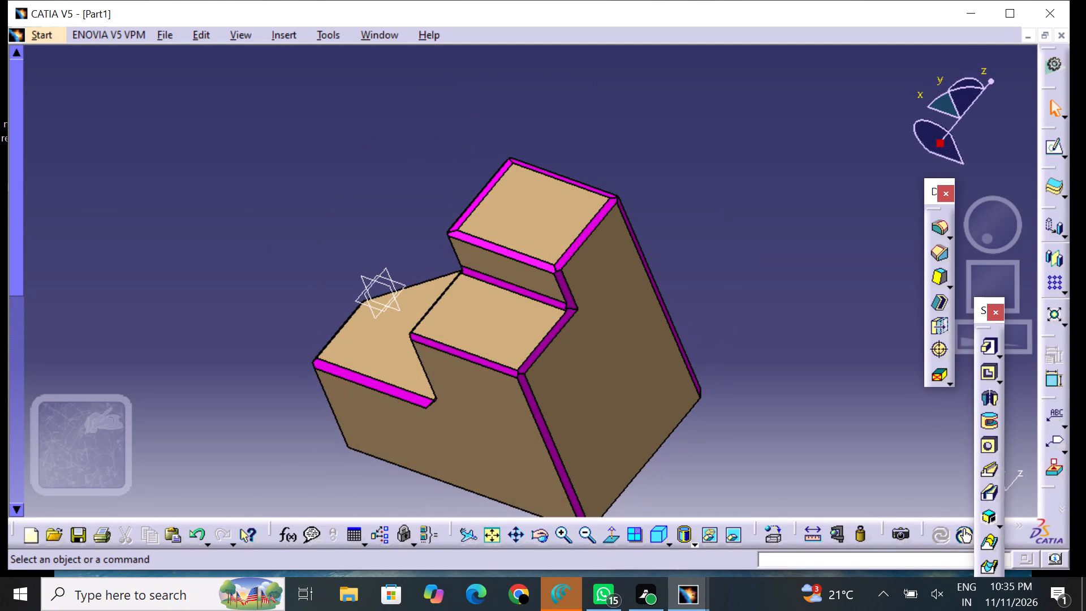
pyautogui.moveTo(454, 163); pyautogui.dragTo(501, 59, button='middle')
pyautogui.moveTo(461, 163); pyautogui.dragTo(501, 59, button='right')
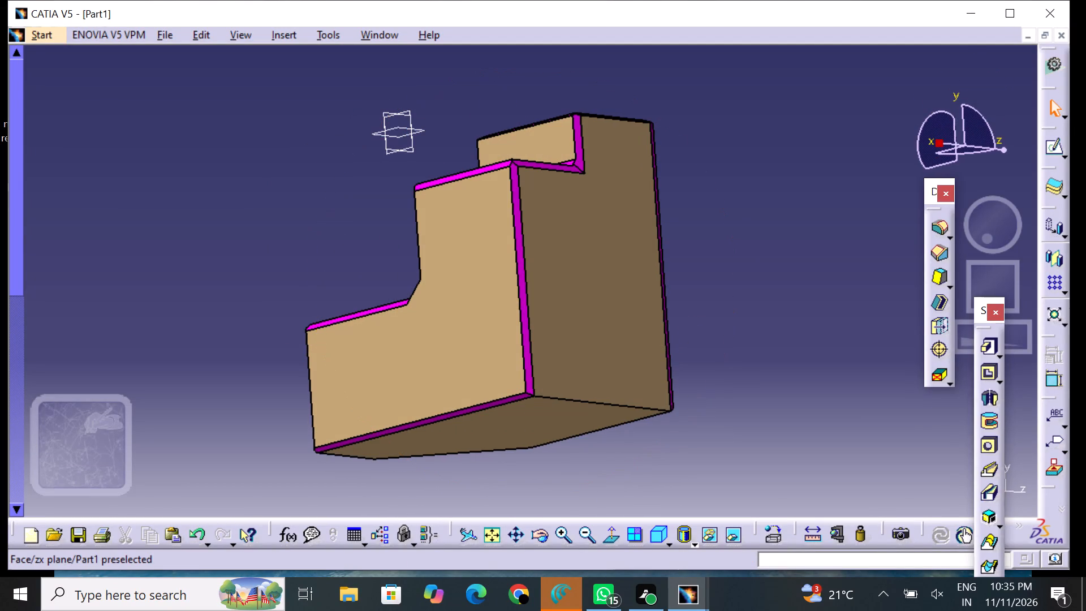
pyautogui.moveTo(251, 287); pyautogui.dragTo(682, 396, button='middle')
pyautogui.moveTo(251, 287); pyautogui.dragTo(682, 396, button='right')
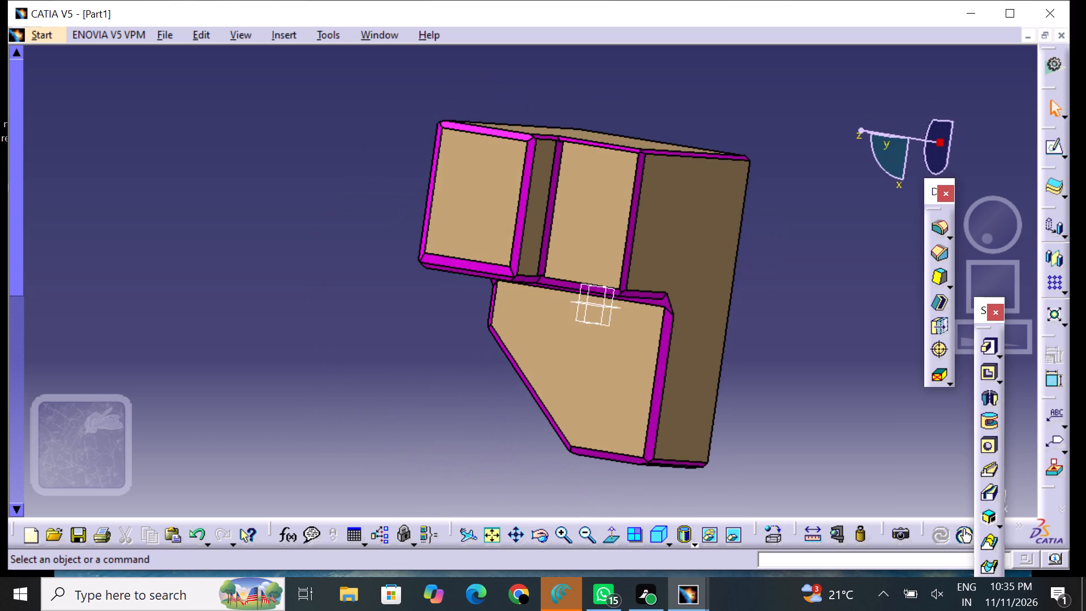
pyautogui.moveTo(475, 417); pyautogui.dragTo(585, 276, button='middle')
pyautogui.moveTo(485, 418); pyautogui.dragTo(585, 276, button='right')
pyautogui.moveTo(395, 307); pyautogui.dragTo(480, 372, button='middle')
pyautogui.moveTo(396, 307); pyautogui.dragTo(480, 372, button='right')
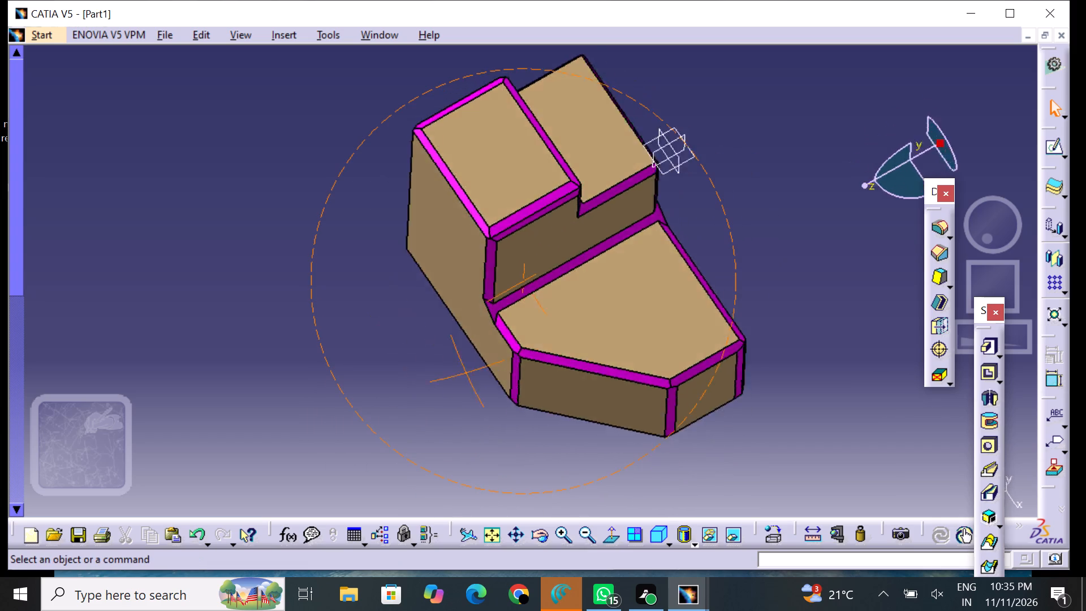
pyautogui.moveTo(480, 372); pyautogui.dragTo(552, 235, button='middle')
pyautogui.moveTo(480, 372); pyautogui.dragTo(536, 222, button='right')
pyautogui.moveTo(717, 255); pyautogui.dragTo(627, 208, button='middle')
pyautogui.moveTo(718, 255); pyautogui.dragTo(627, 208, button='right')
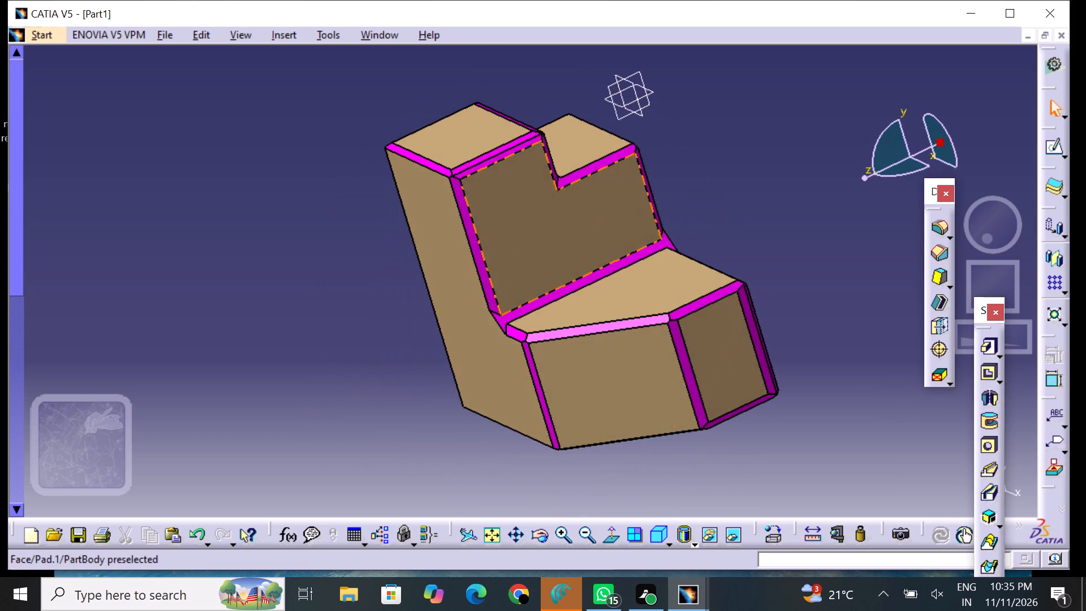
pyautogui.moveTo(575, 277); pyautogui.dragTo(554, 328, button='middle')
pyautogui.moveTo(286, 239); pyautogui.dragTo(341, 226, button='middle')
pyautogui.moveTo(286, 238); pyautogui.dragTo(341, 226, button='right')
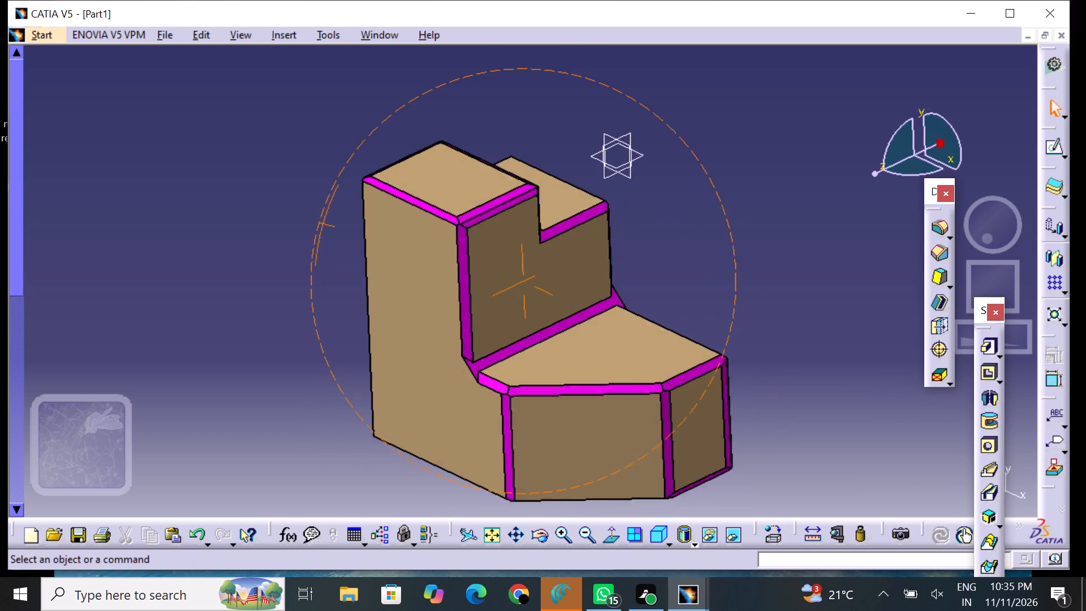
# Save the part to the Desktop as a CATPart file named SKE1.
pyautogui.moveTo(341, 226); pyautogui.dragTo(370, 227, button='middle')
pyautogui.moveTo(341, 226); pyautogui.dragTo(371, 227, button='right')
pyautogui.moveTo(483, 370); pyautogui.dragTo(485, 261, button='middle')
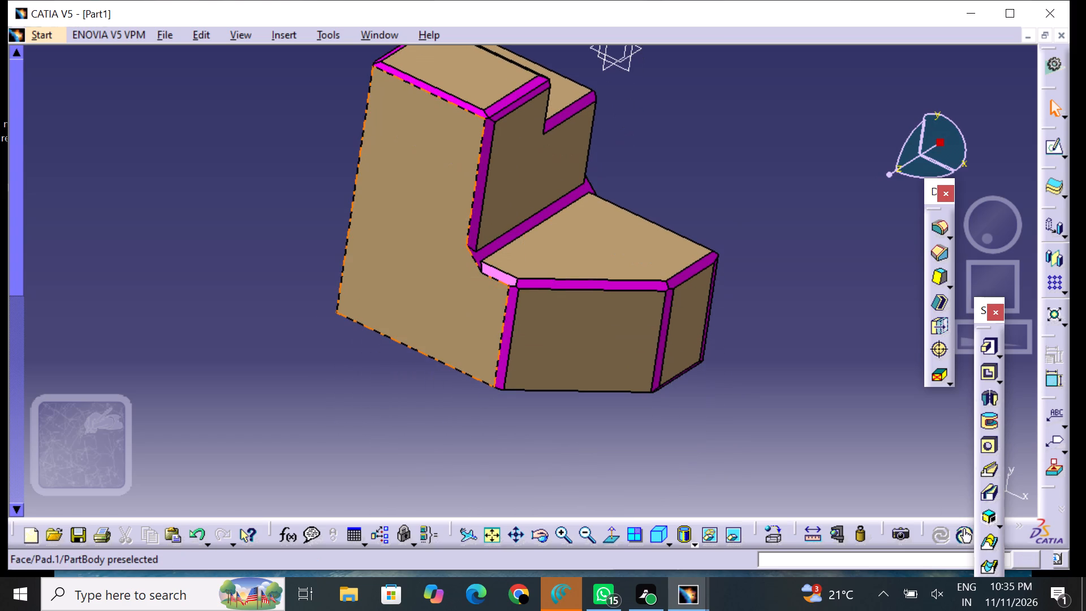
pyautogui.moveTo(410, 311); pyautogui.dragTo(414, 371, button='middle')
pyautogui.moveTo(566, 399); pyautogui.dragTo(559, 368, button='middle')
pyautogui.moveTo(568, 397); pyautogui.dragTo(549, 351, button='right')
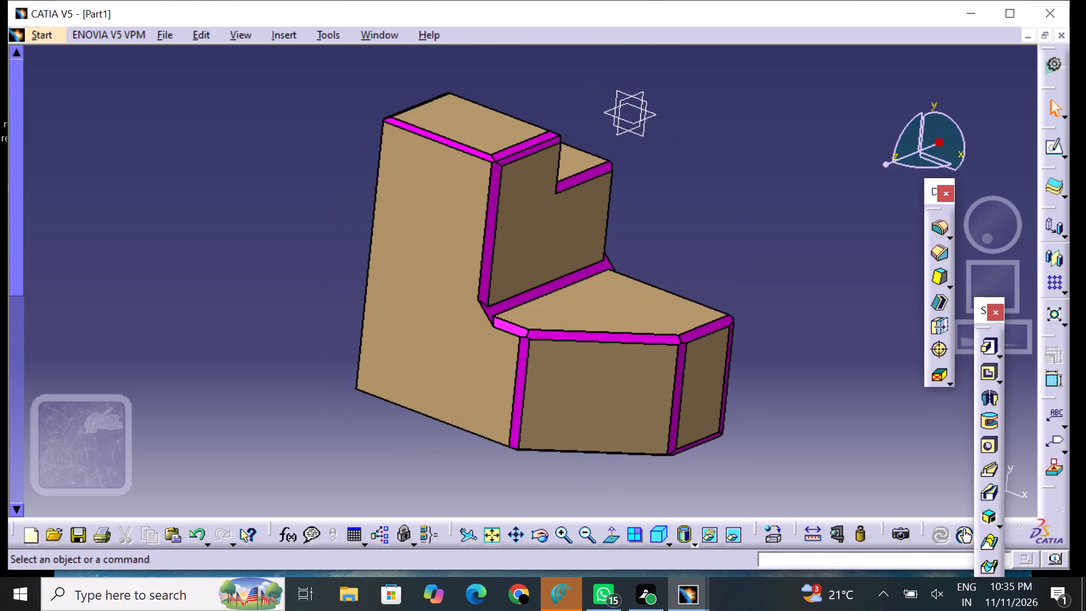
pyautogui.click(88, 537)
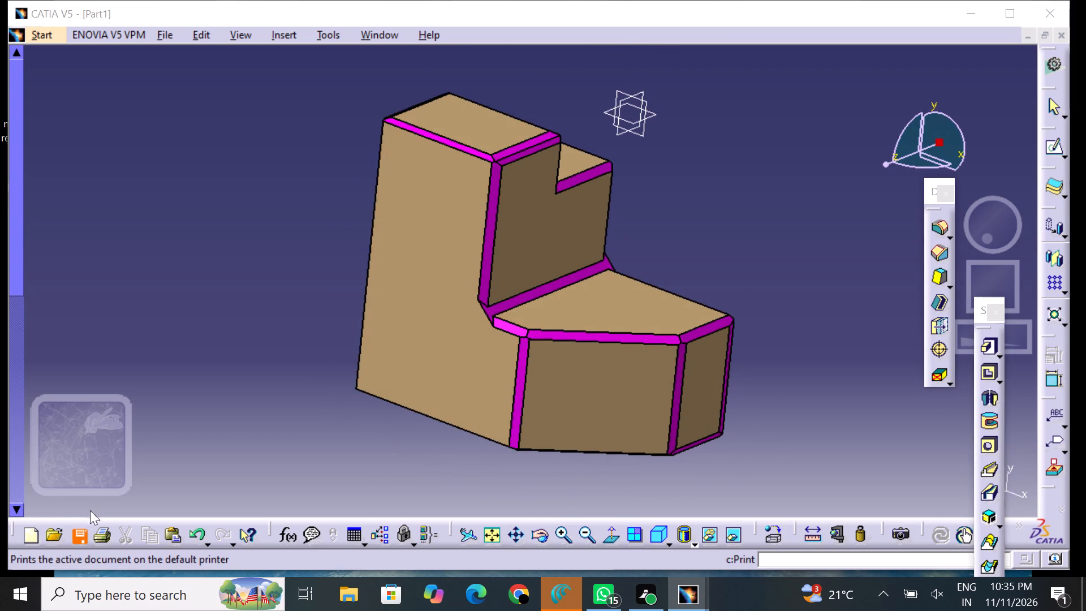
pyautogui.press('BackSpace')
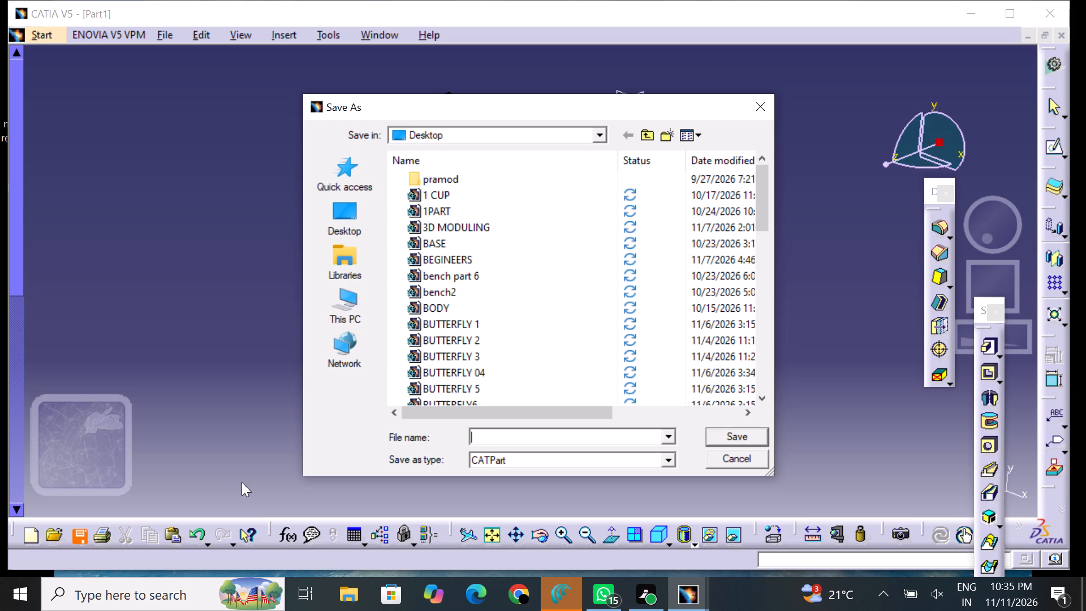
pyautogui.write('SKE')
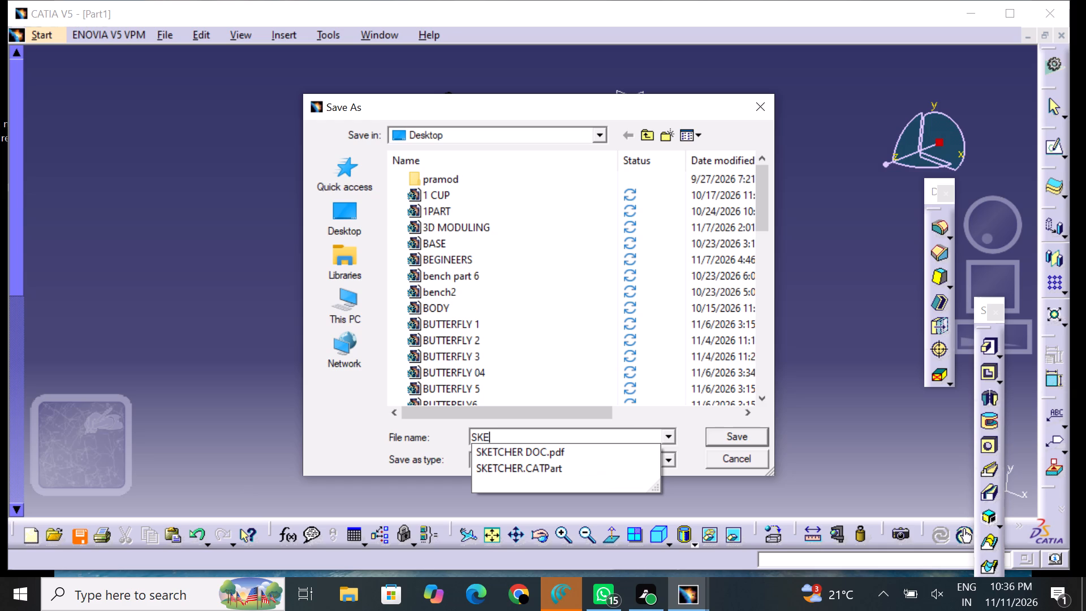
pyautogui.press('1')
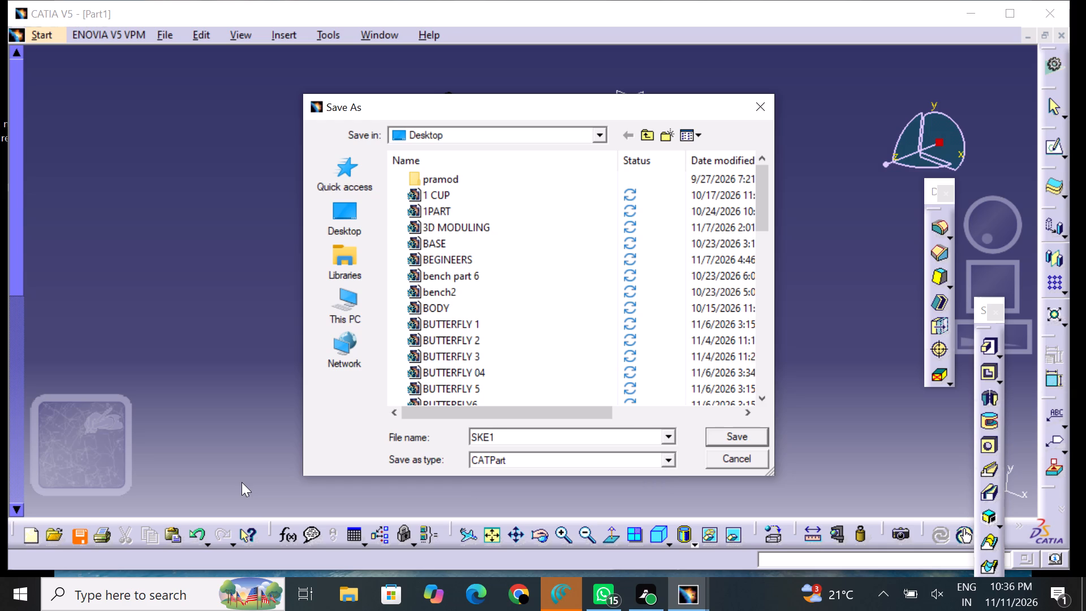
pyautogui.click(769, 438)
pyautogui.click(741, 434)
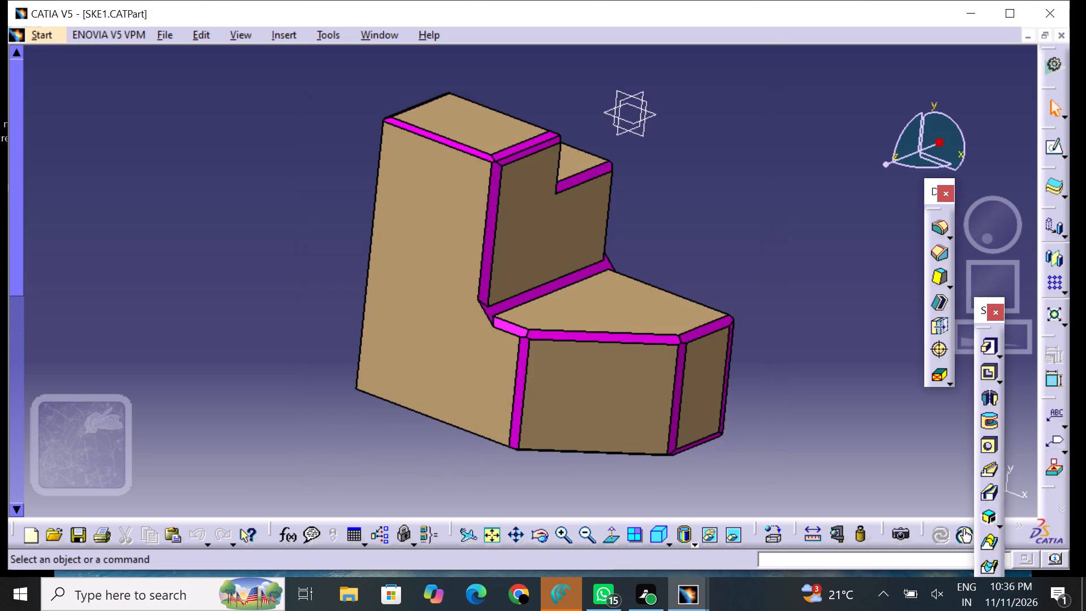
# Print the current view of the part to a PDF named SKE 1 DOC on the Desktop.
pyautogui.click(98, 539)
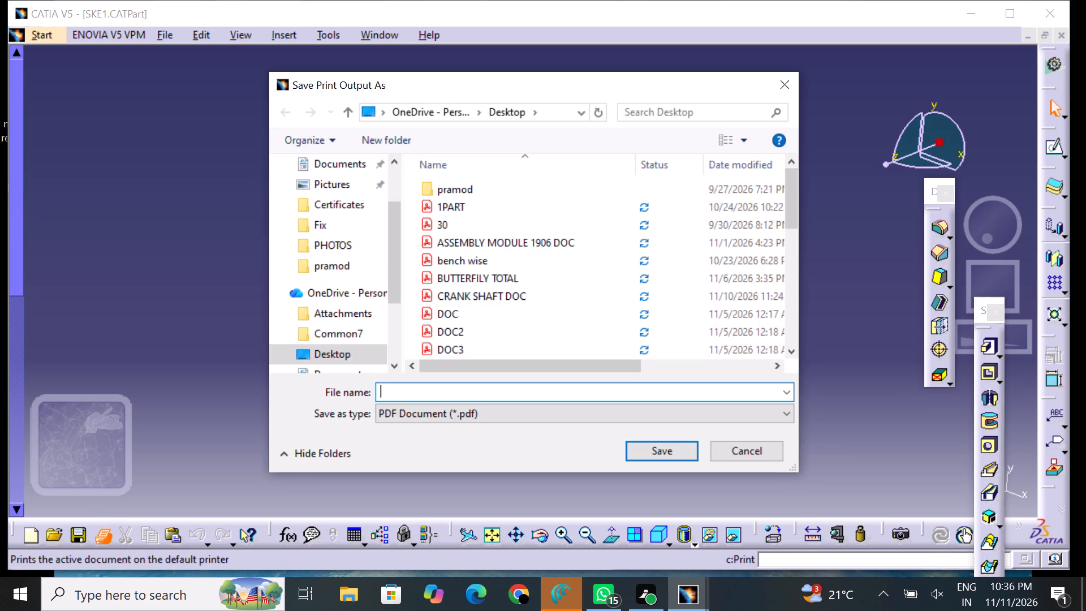
pyautogui.write('SKE 1 DOC')
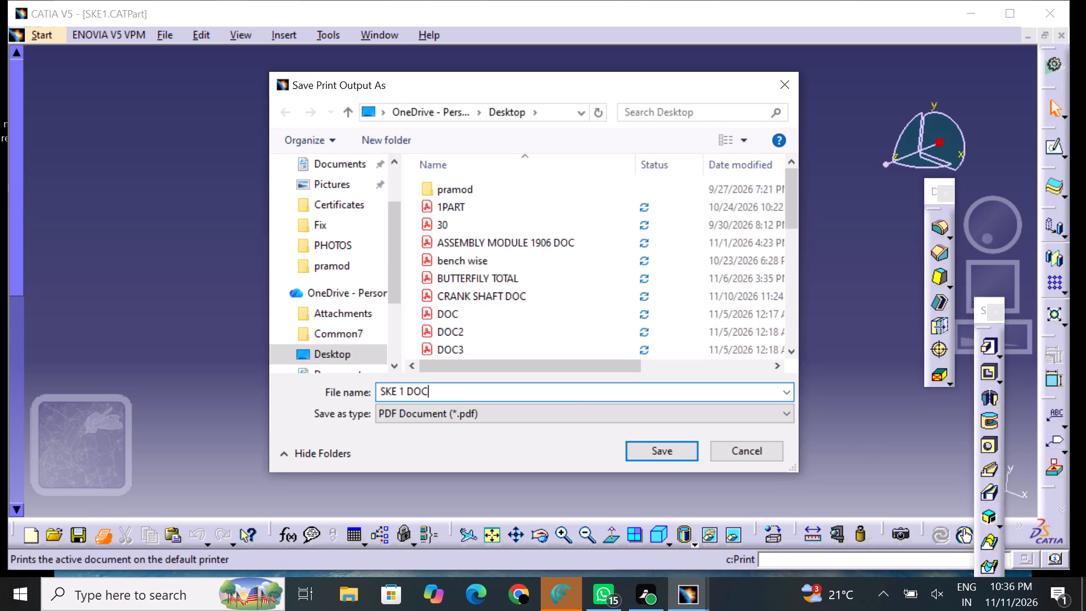
pyautogui.press('Return')
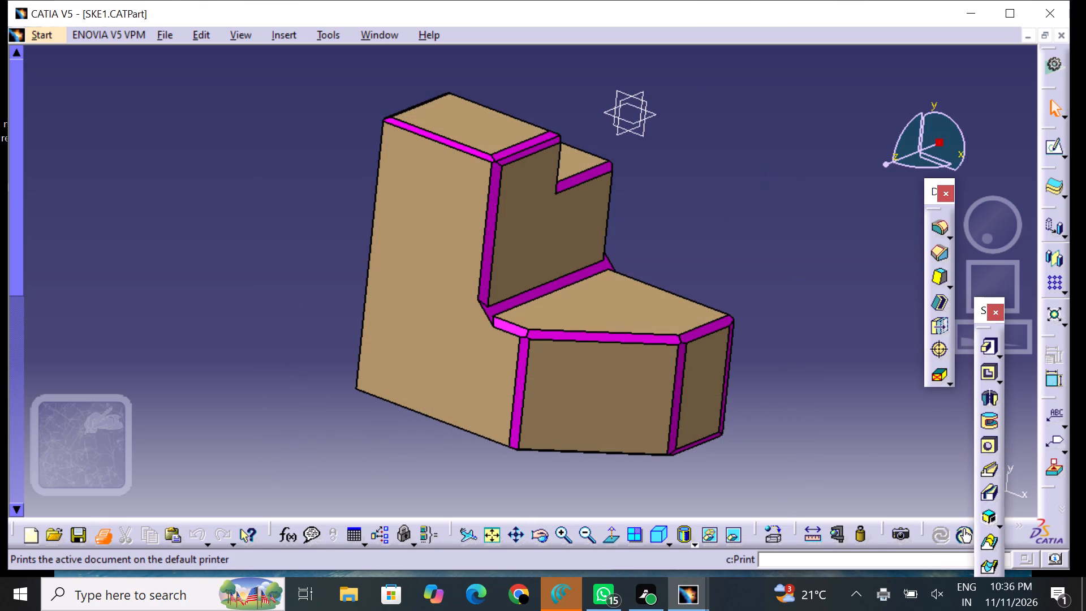